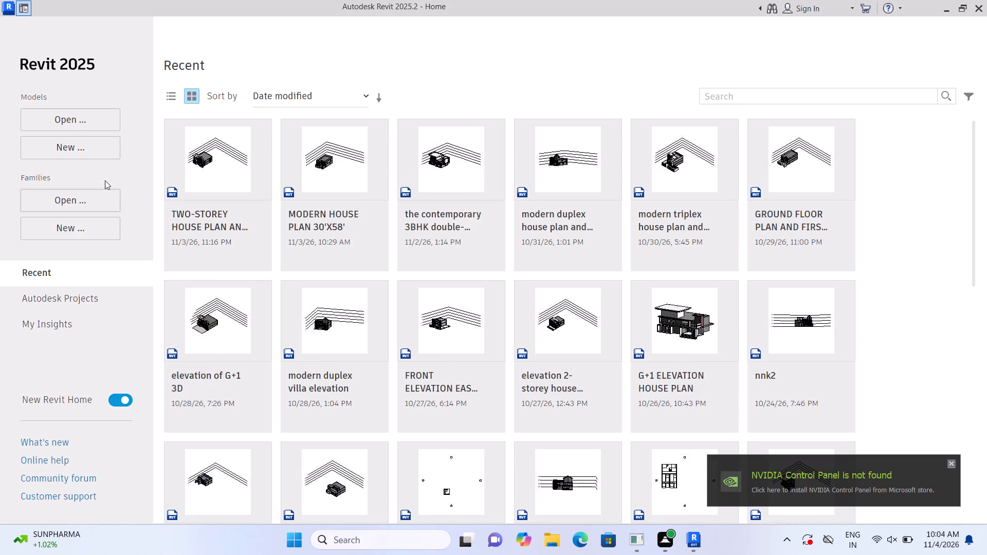
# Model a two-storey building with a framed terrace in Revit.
# Create a new project from the default.rte template in the English-Imperial template folder.
pyautogui.doubleClick(98, 149)
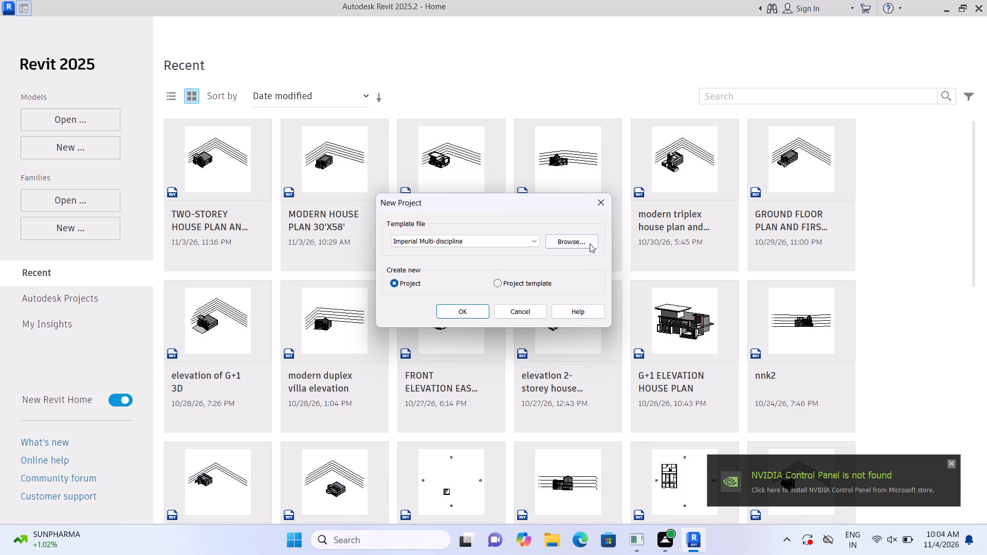
pyautogui.doubleClick(590, 244)
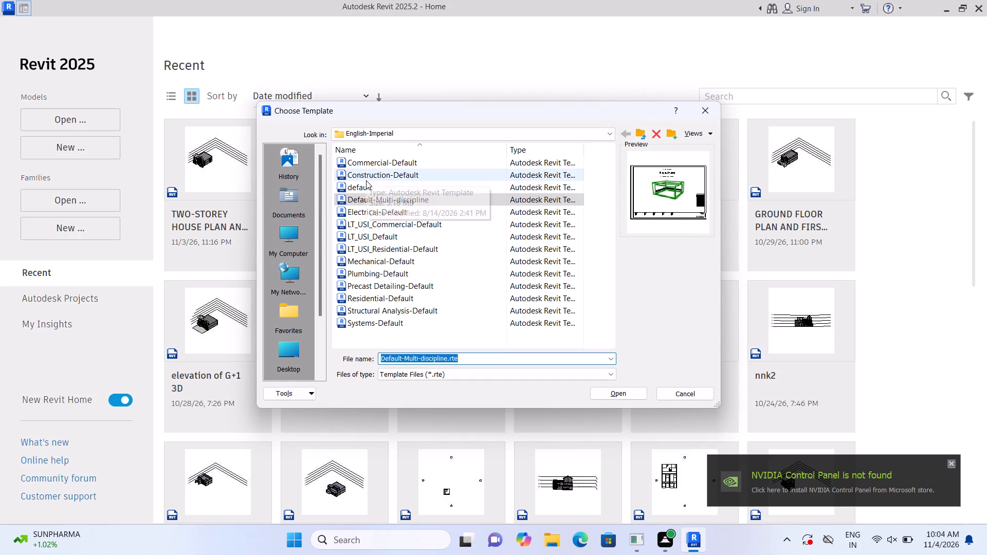
pyautogui.click(365, 187)
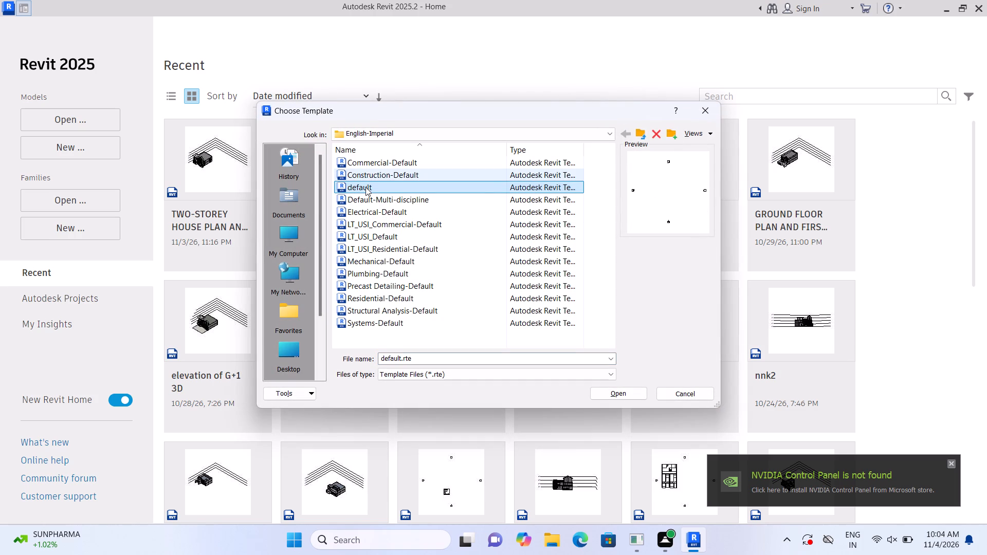
pyautogui.click(627, 392)
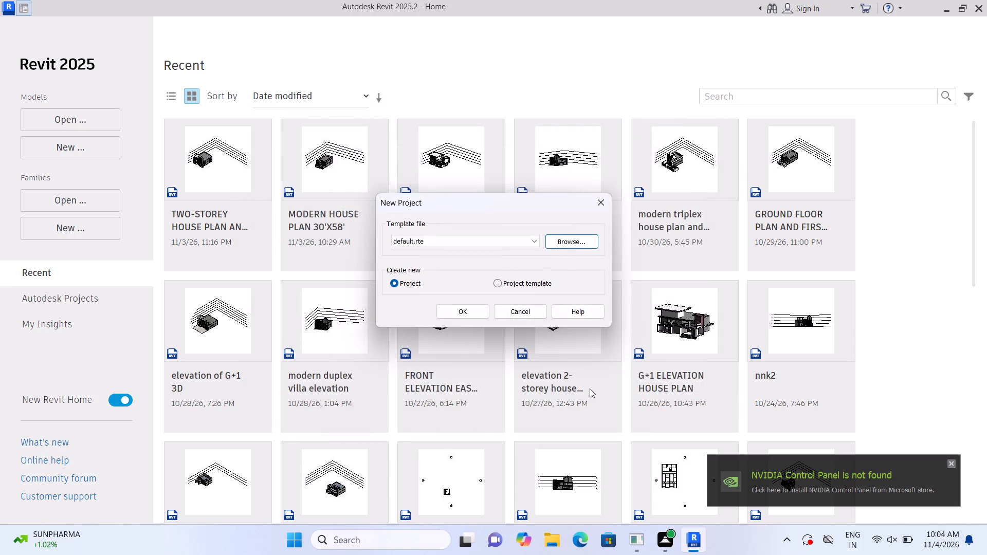
pyautogui.click(463, 311)
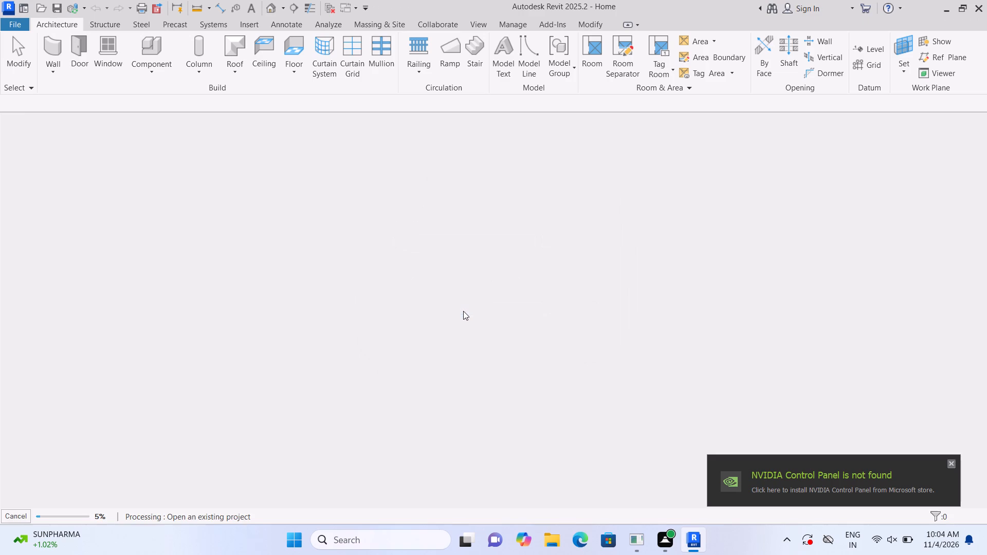
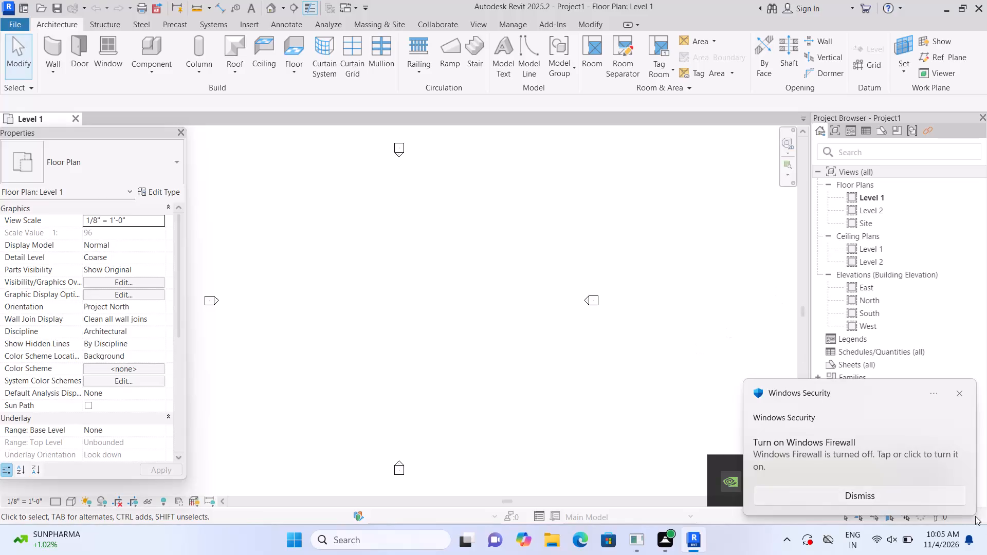
# Close the Windows Security firewall notification covering the project window.
pyautogui.click(959, 395)
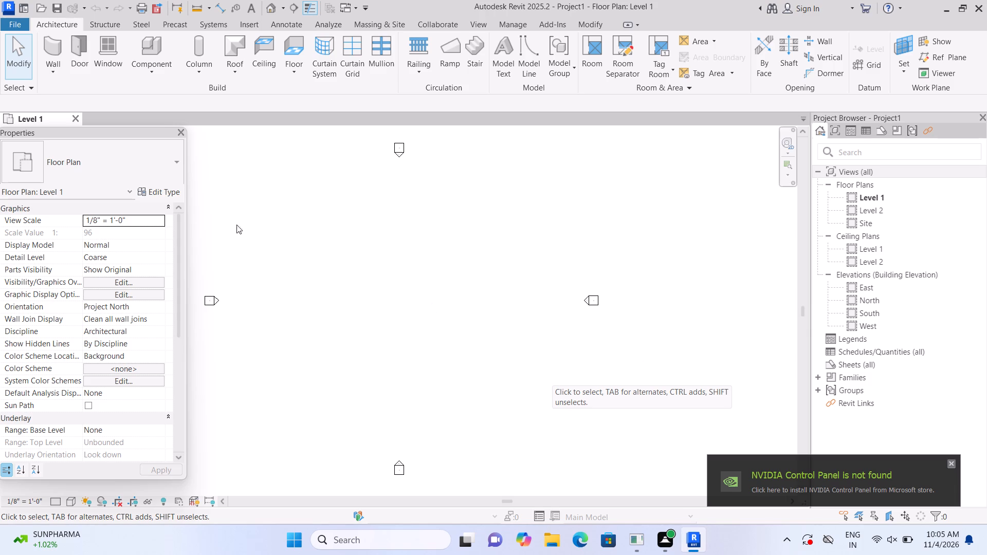
# Start the Wall command in the Level 1 floor plan.
pyautogui.click(61, 52)
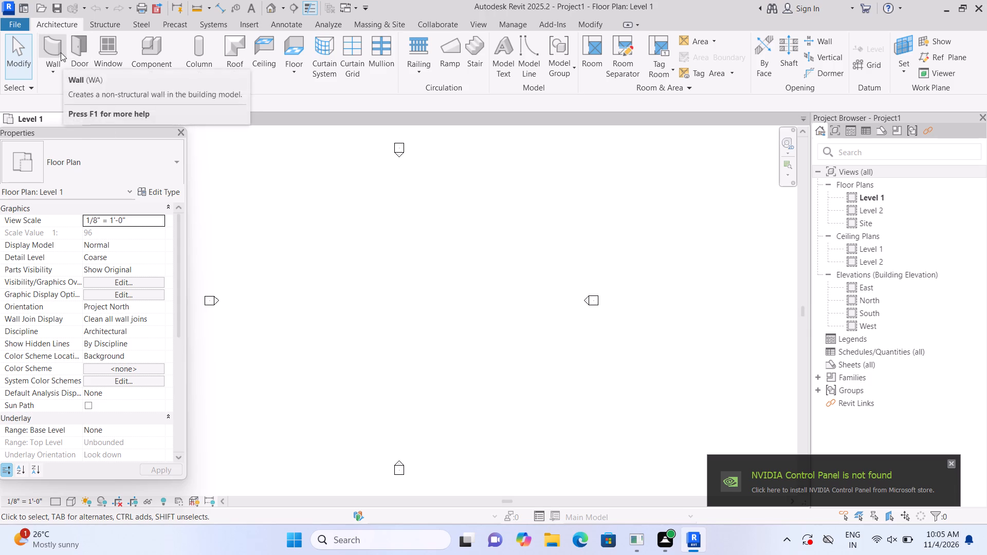
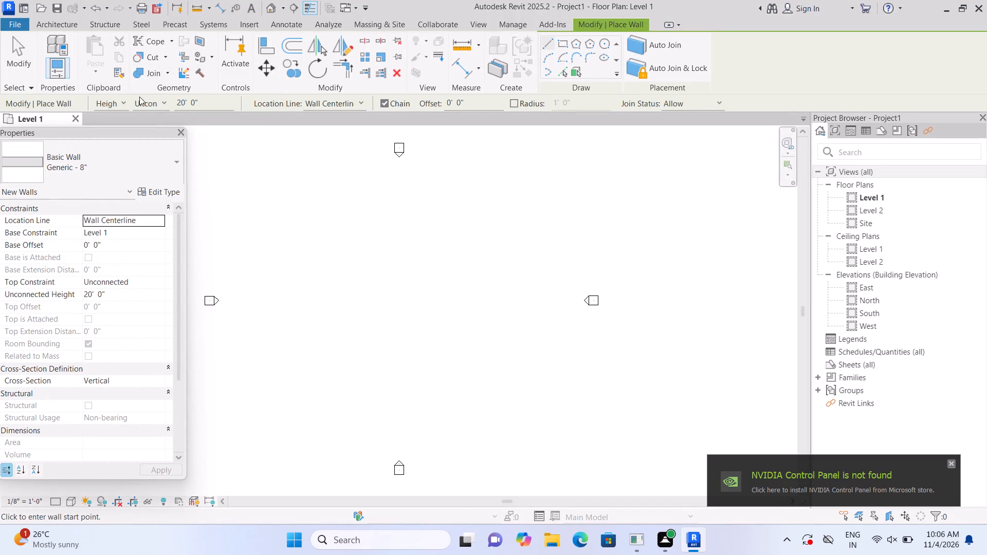
# Set new walls to an unconnected height of 10' 0" with the location line at Finish Face: Exterior.
pyautogui.click(162, 100)
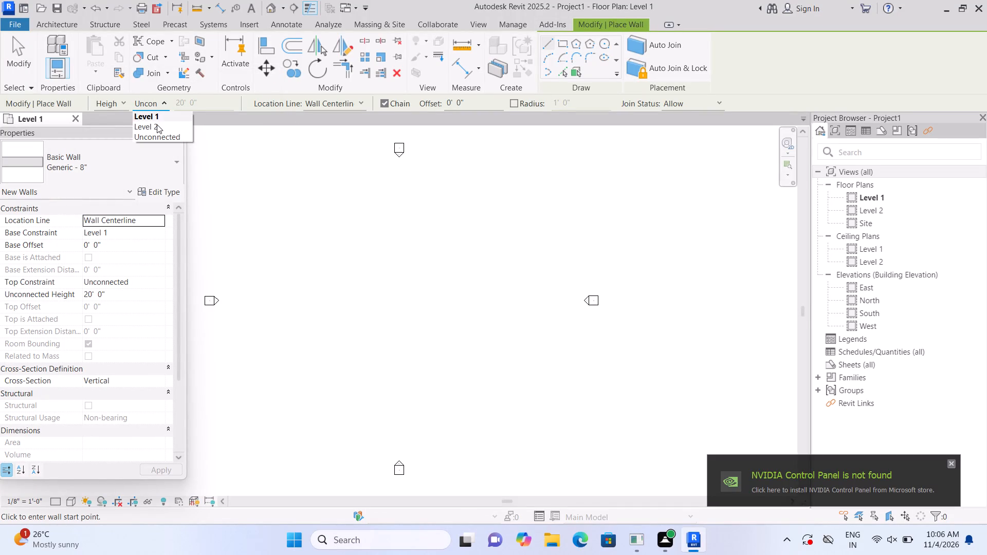
pyautogui.click(157, 124)
pyautogui.click(124, 101)
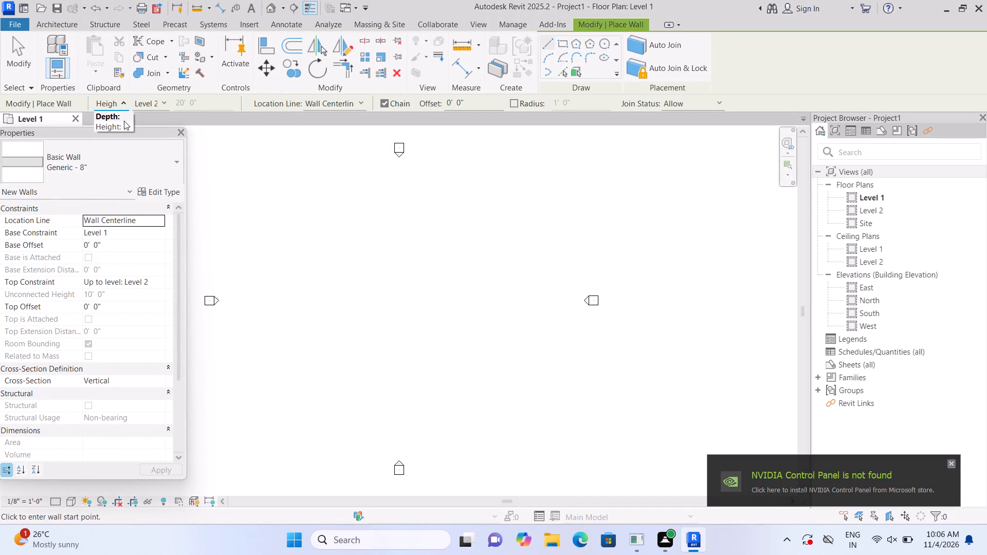
pyautogui.doubleClick(123, 122)
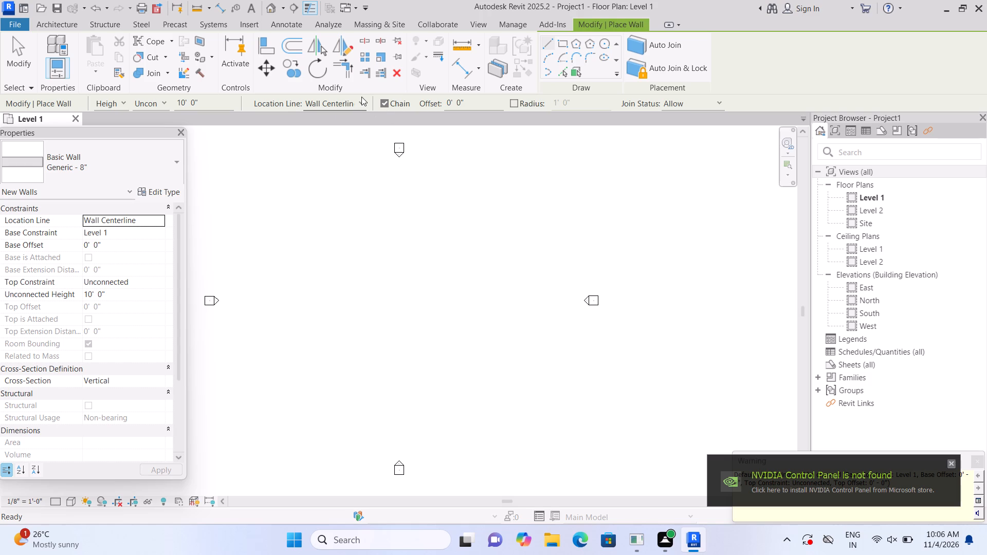
pyautogui.click(361, 97)
pyautogui.click(359, 137)
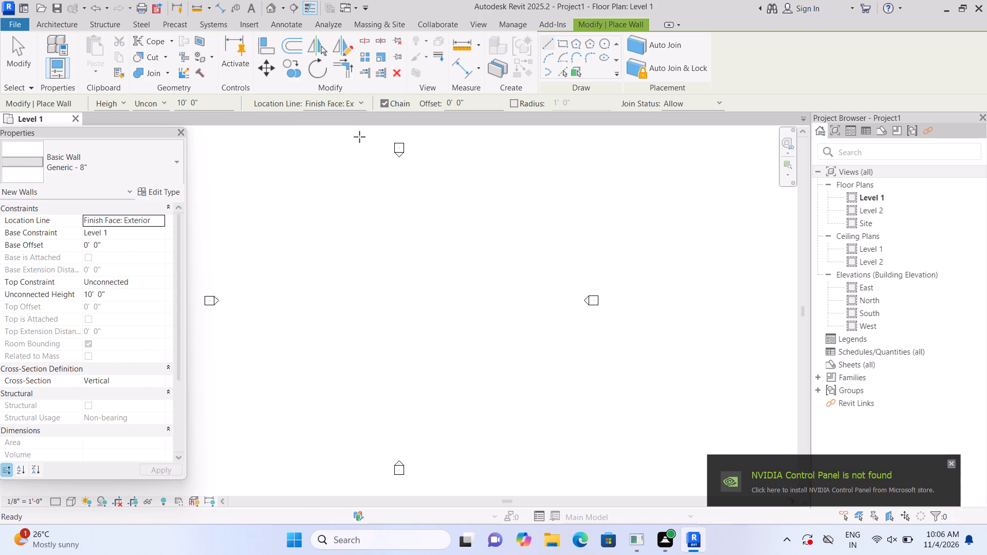
# Duplicate the Generic - 8" basic wall type and name the copy 9".
pyautogui.click(67, 23)
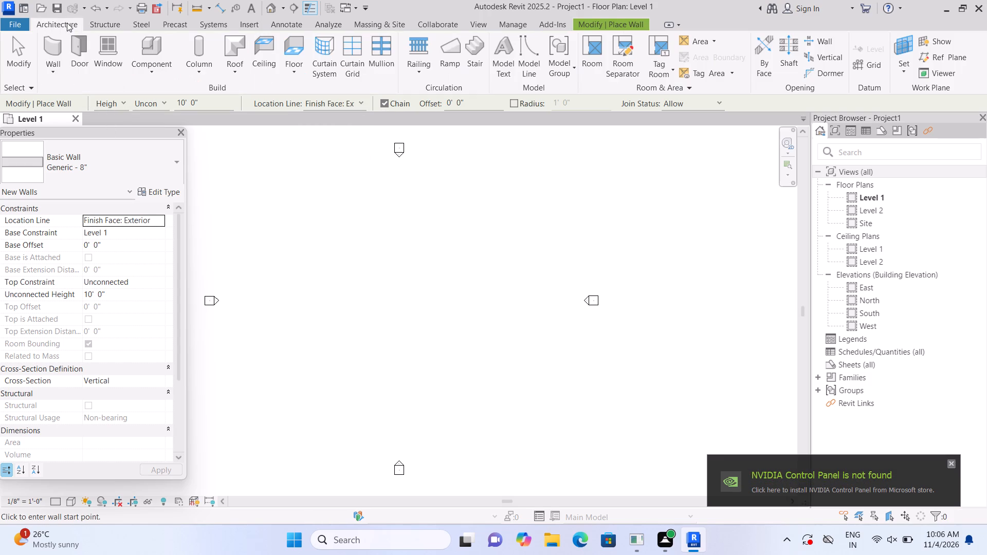
pyautogui.click(59, 53)
pyautogui.doubleClick(158, 187)
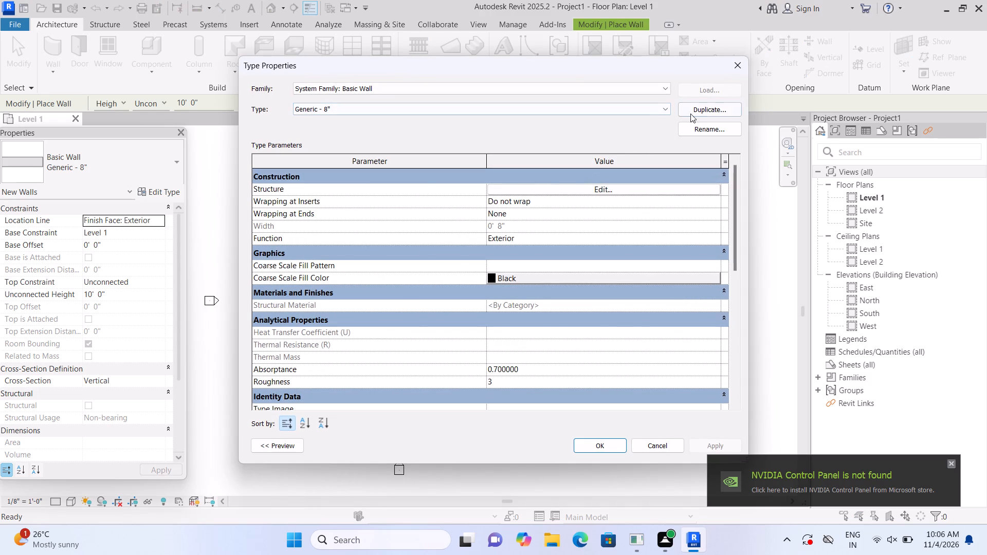
pyautogui.doubleClick(692, 112)
pyautogui.click(543, 257)
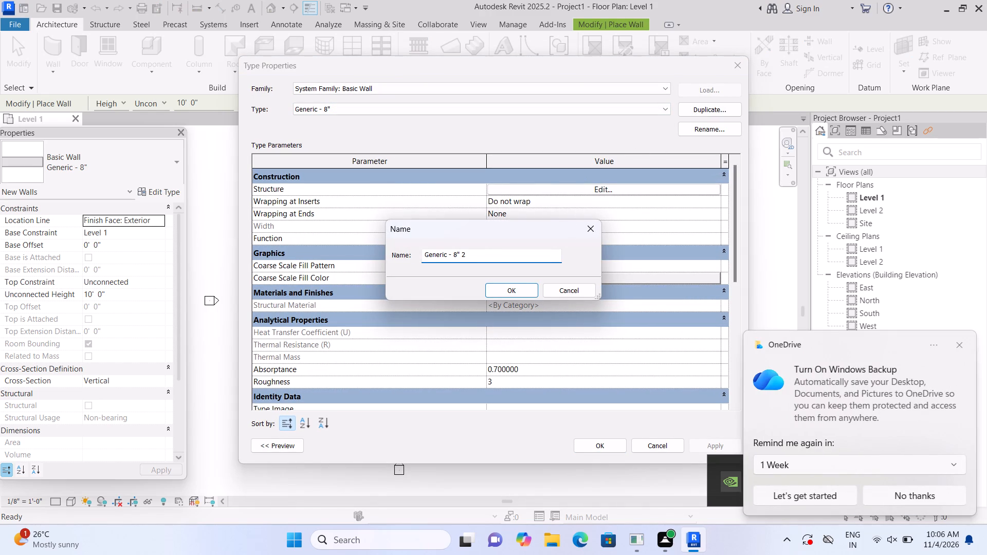
pyautogui.press('BackSpace')
pyautogui.press('BackSpace')
pyautogui.press('BackSpace')
pyautogui.press('BackSpace')
pyautogui.press('BackSpace')
pyautogui.press('BackSpace')
pyautogui.press('BackSpace')
pyautogui.press('BackSpace')
pyautogui.press('BackSpace')
pyautogui.press('BackSpace')
pyautogui.press('BackSpace')
pyautogui.press('BackSpace')
pyautogui.press('BackSpace')
pyautogui.press('BackSpace')
pyautogui.press('BackSpace')
pyautogui.press('BackSpace')
pyautogui.press('BackSpace')
pyautogui.press('BackSpace')
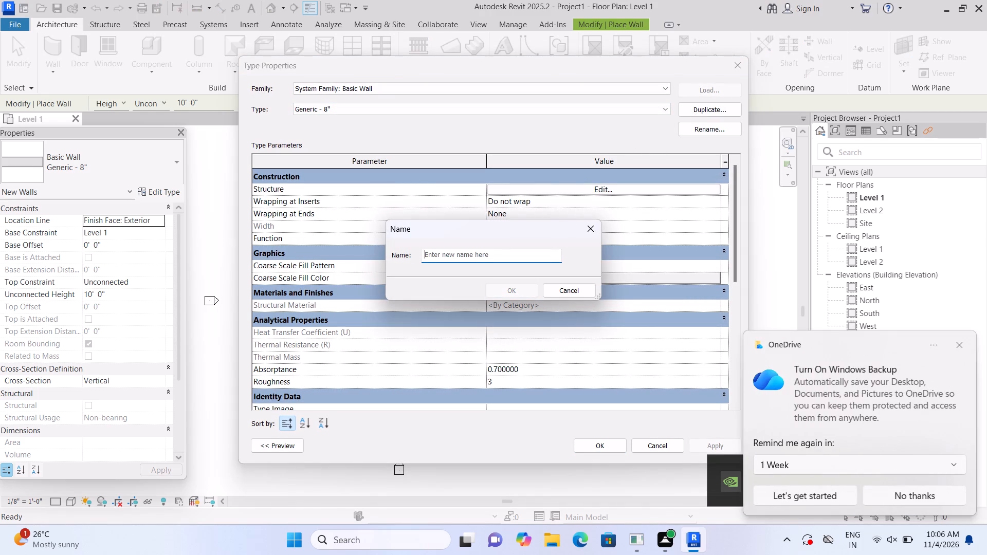
pyautogui.press('9')
pyautogui.hotkey('shift', '"')
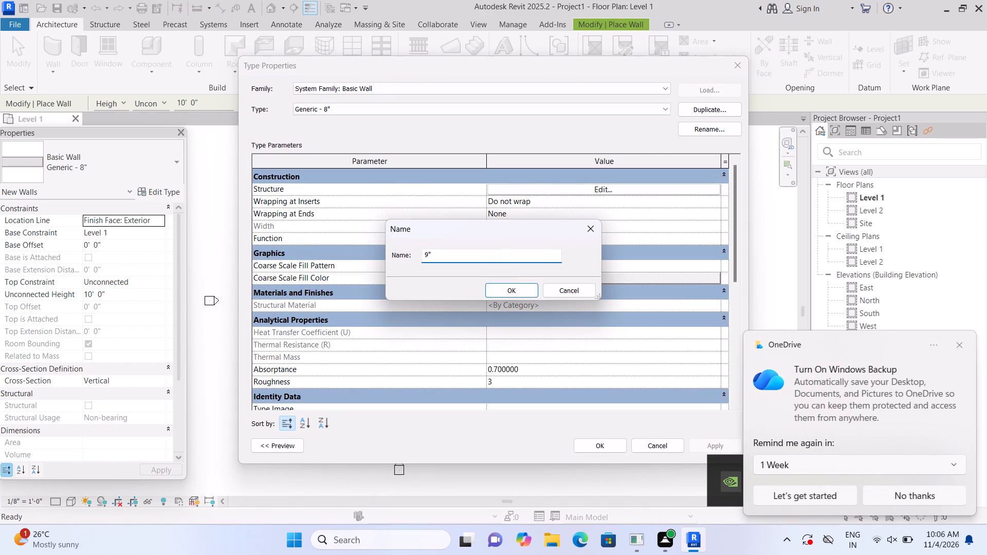
pyautogui.press('Return')
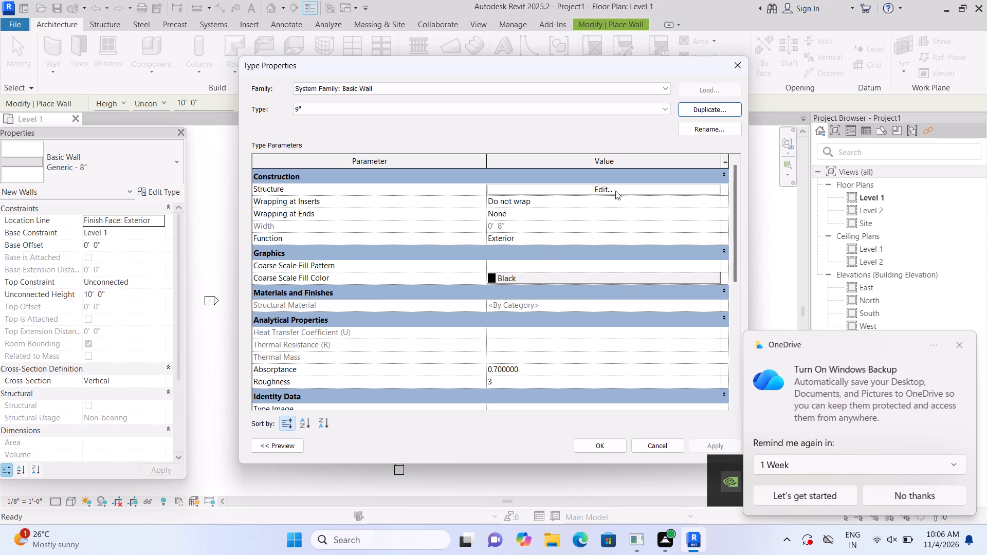
# Set the structure layer thickness of the 9" wall type to 9" and apply the type changes.
pyautogui.click(592, 190)
pyautogui.click(507, 184)
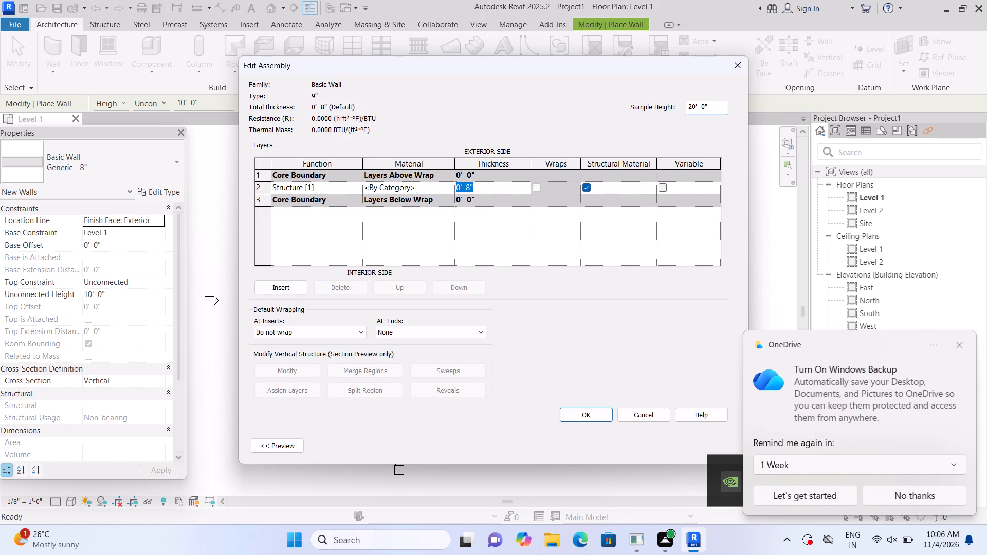
pyautogui.press('BackSpace')
pyautogui.write('9"')
pyautogui.press('Return')
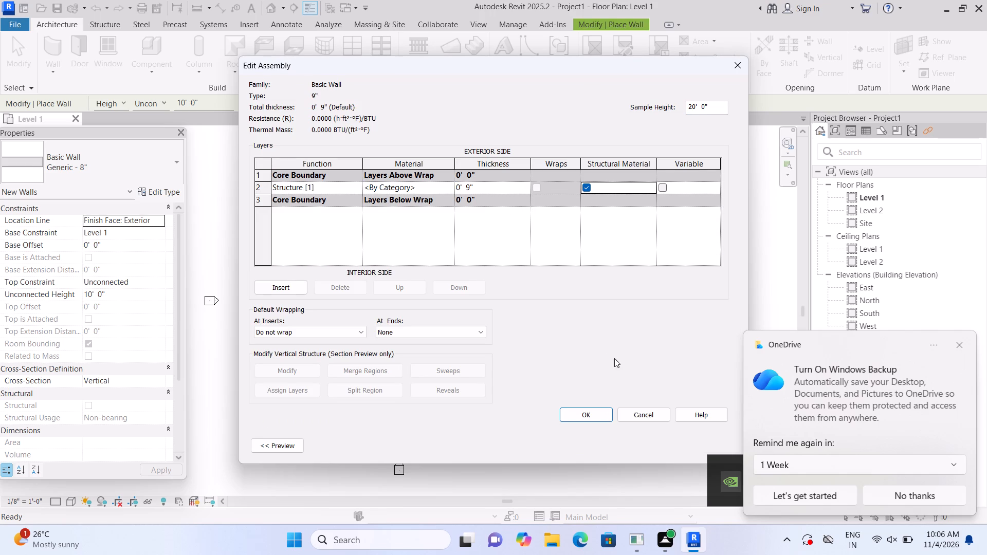
pyautogui.click(604, 408)
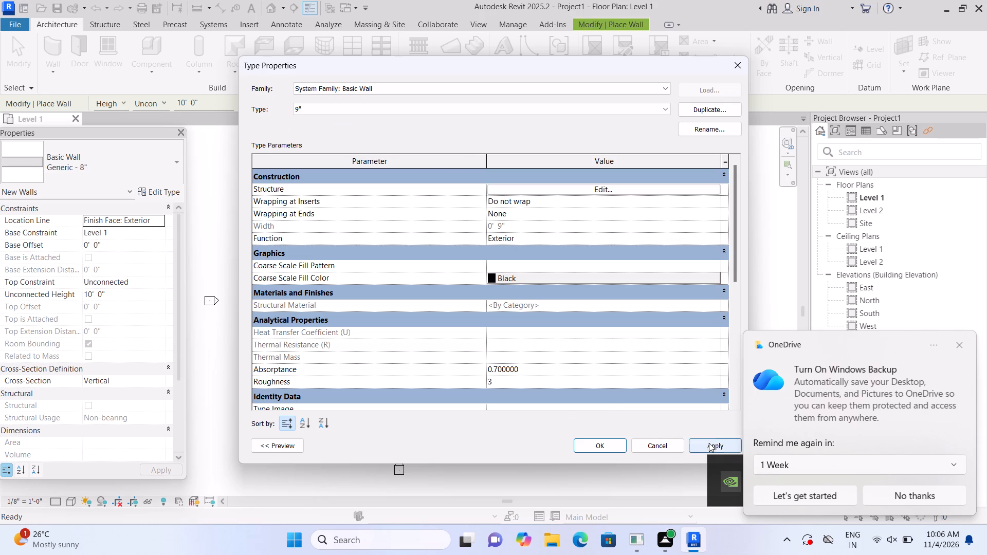
pyautogui.click(709, 443)
pyautogui.click(594, 445)
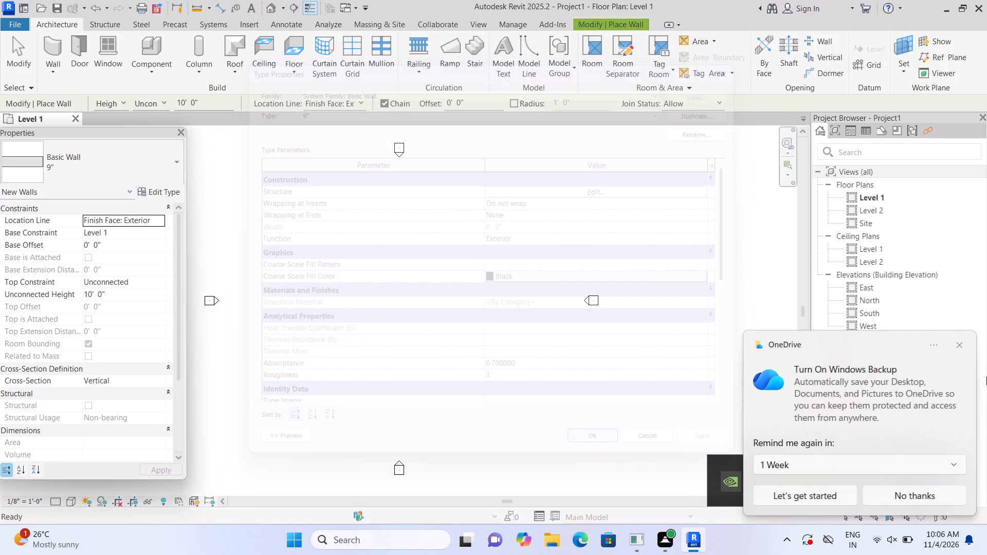
# Dismiss the OneDrive backup notification.
pyautogui.click(960, 346)
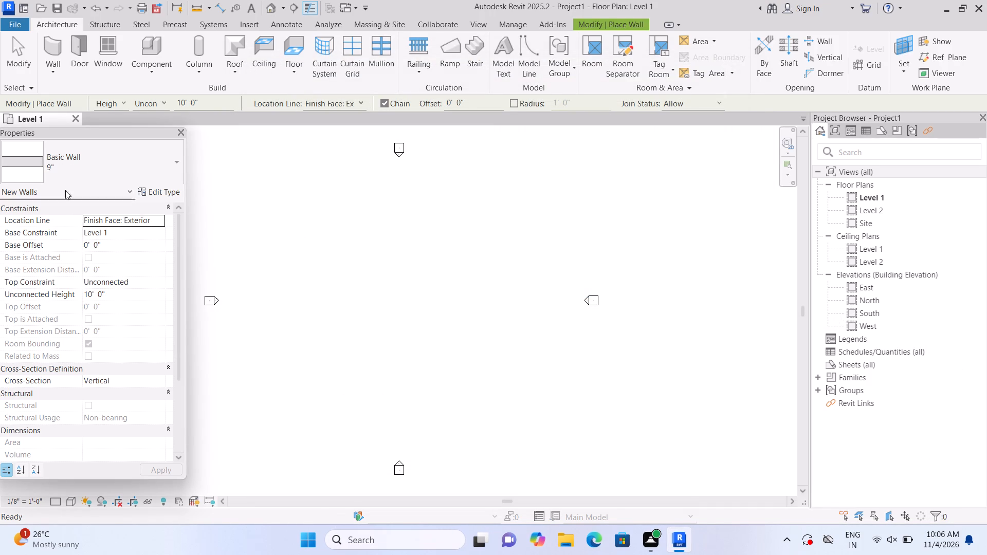
# Duplicate the 9" wall type and name the copy 4.5".
pyautogui.click(164, 191)
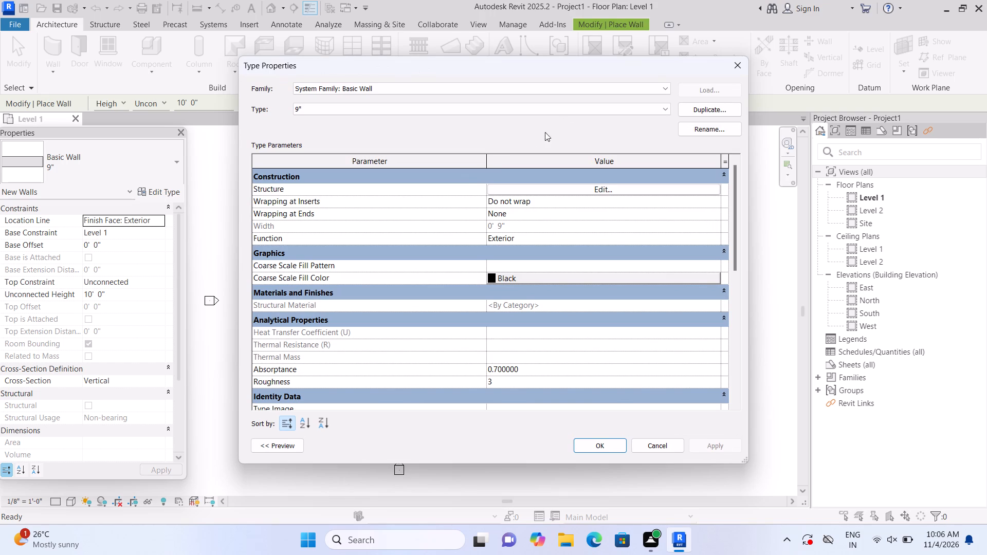
pyautogui.click(696, 108)
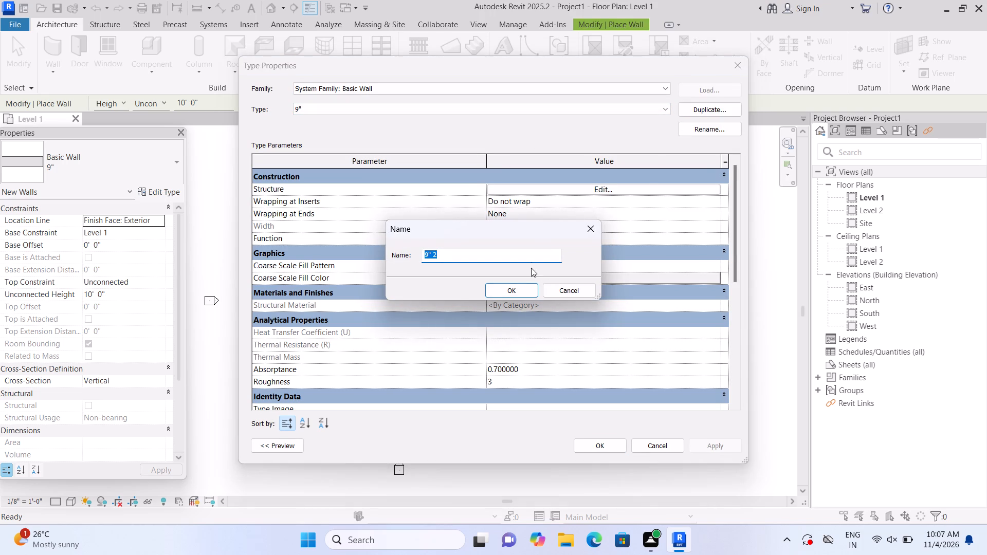
pyautogui.click(531, 257)
pyautogui.press('BackSpace')
pyautogui.press('BackSpace')
pyautogui.press('BackSpace')
pyautogui.press('BackSpace')
pyautogui.press('BackSpace')
pyautogui.press('BackSpace')
pyautogui.press('BackSpace')
pyautogui.press('BackSpace')
pyautogui.press('BackSpace')
pyautogui.press('BackSpace')
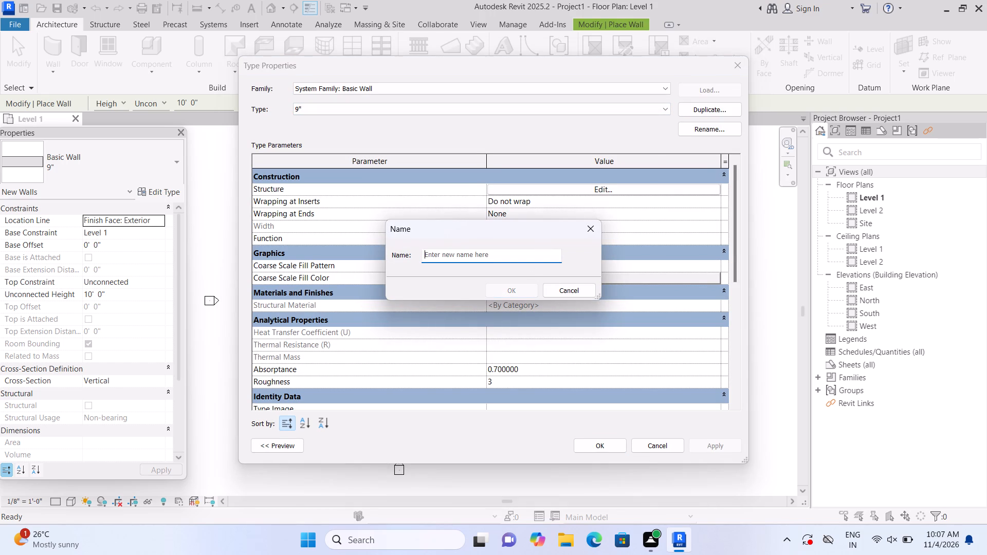
pyautogui.write('4.5"')
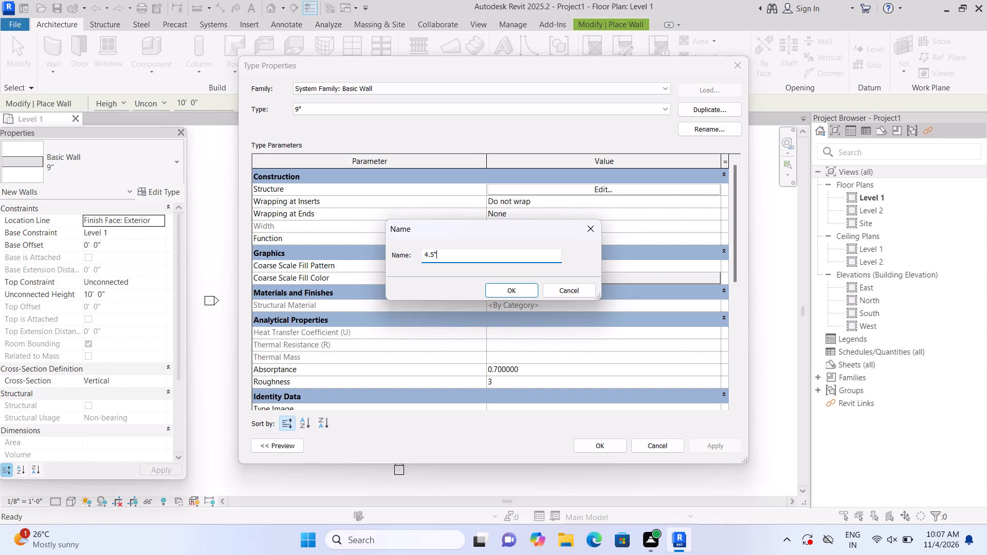
pyautogui.press('Return')
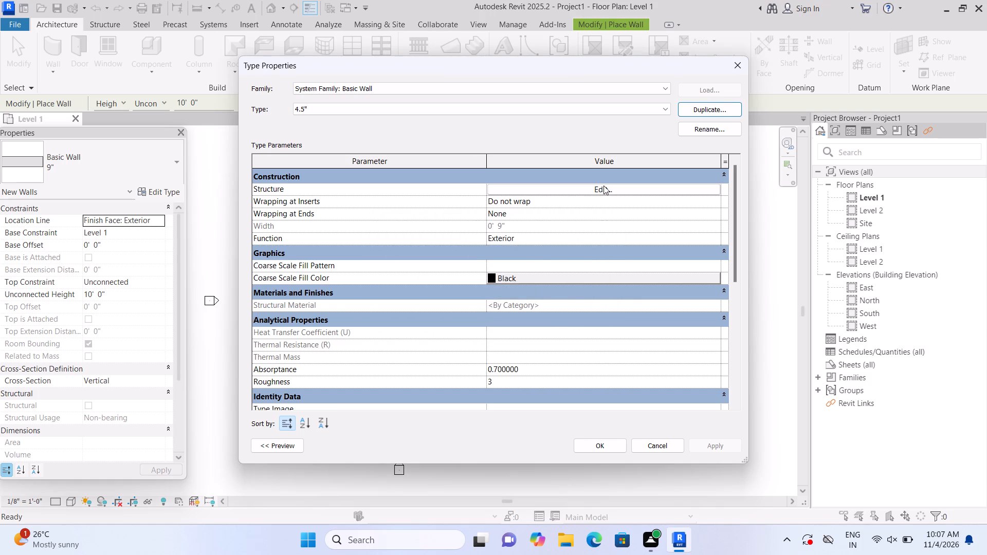
# Set the structure layer thickness of the 4.5" wall type to 4.5" and apply the type changes.
pyautogui.click(604, 186)
pyautogui.click(494, 184)
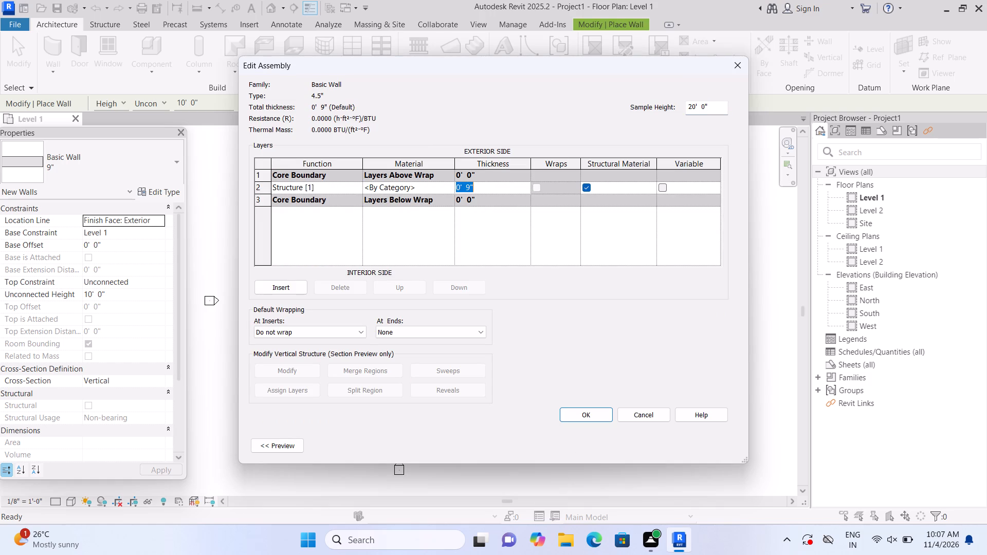
pyautogui.press('BackSpace')
pyautogui.write('4.5"')
pyautogui.press('Return')
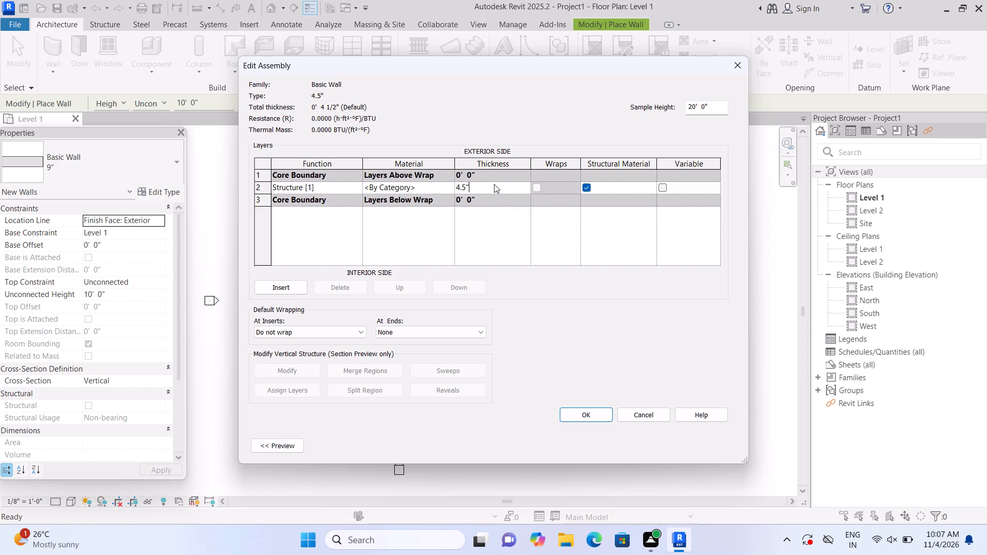
pyautogui.click(586, 413)
pyautogui.click(711, 444)
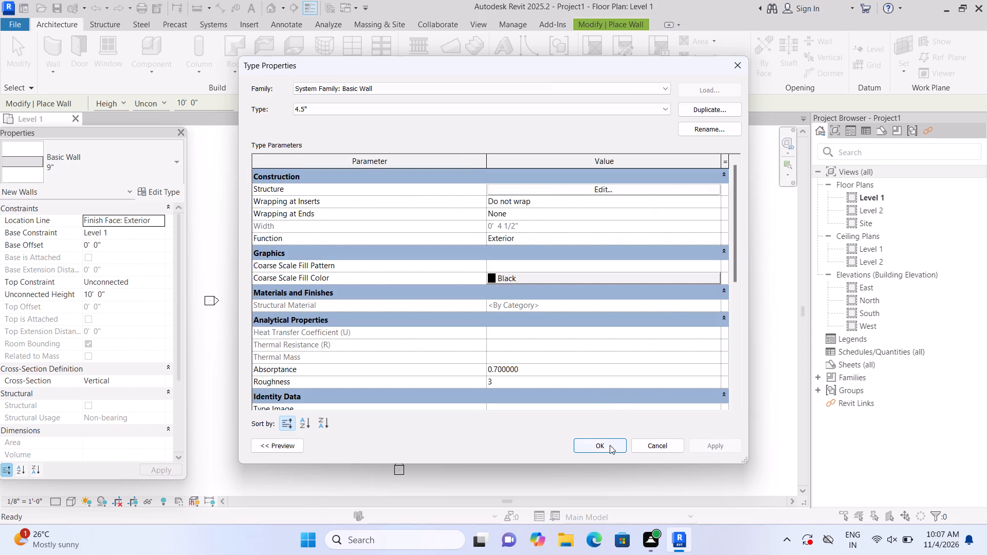
pyautogui.doubleClick(604, 449)
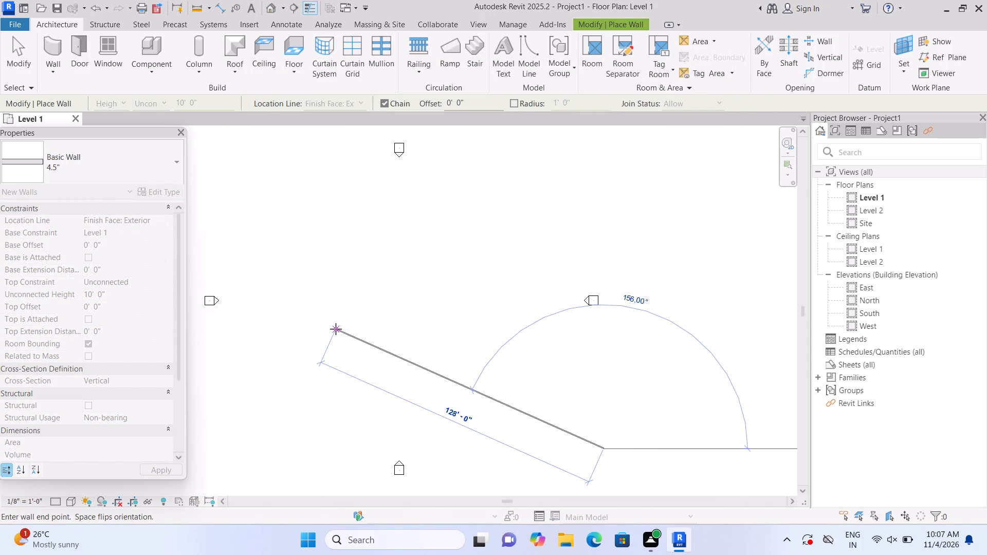
pyautogui.press('Escape')
# Draw a horizontal wall of the 9" type with a length of 6.00, northwest of the south elevation marker.
pyautogui.moveTo(335, 315); pyautogui.dragTo(550, 361, button='middle')
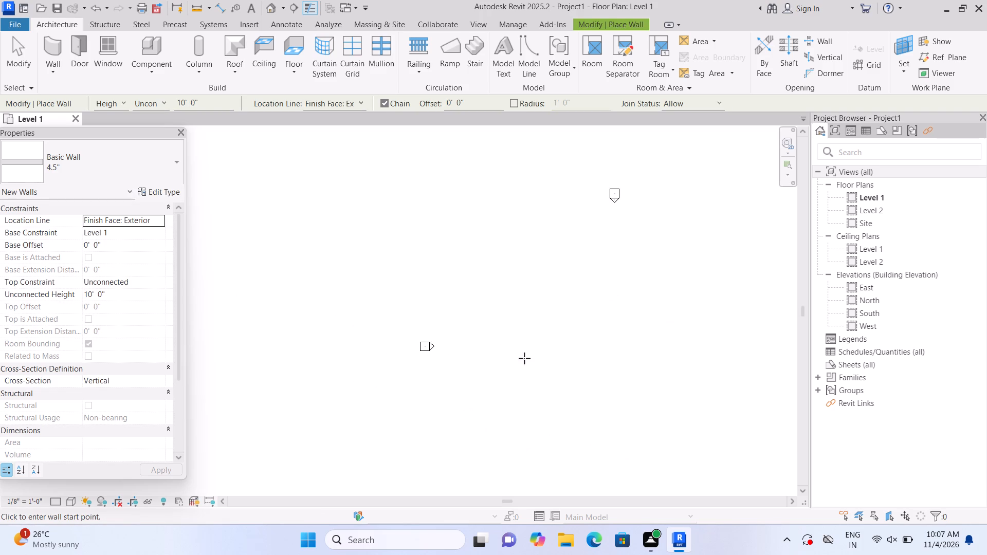
pyautogui.moveTo(531, 349); pyautogui.dragTo(391, 286, button='middle')
pyautogui.moveTo(418, 318); pyautogui.dragTo(427, 337, button='middle')
pyautogui.click(48, 54)
pyautogui.click(178, 162)
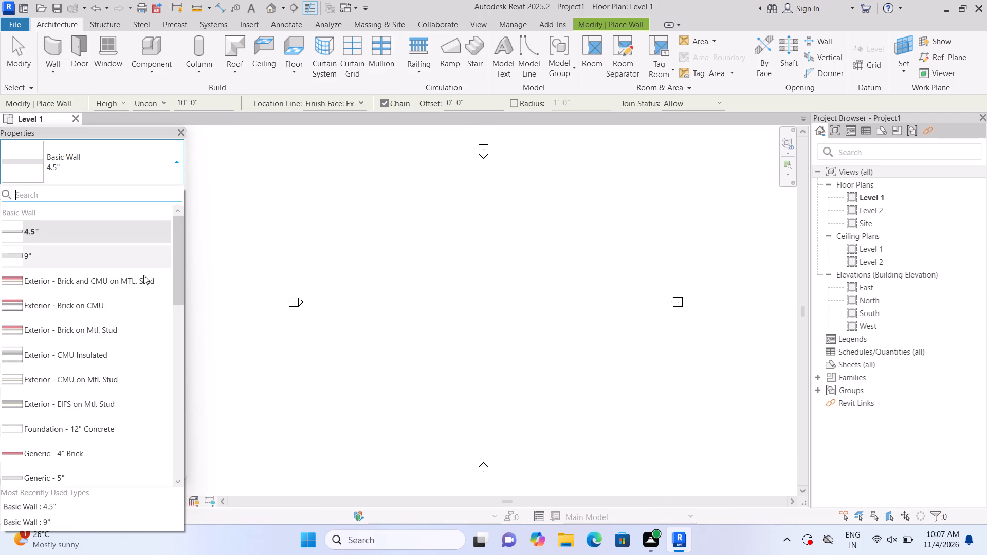
pyautogui.click(132, 265)
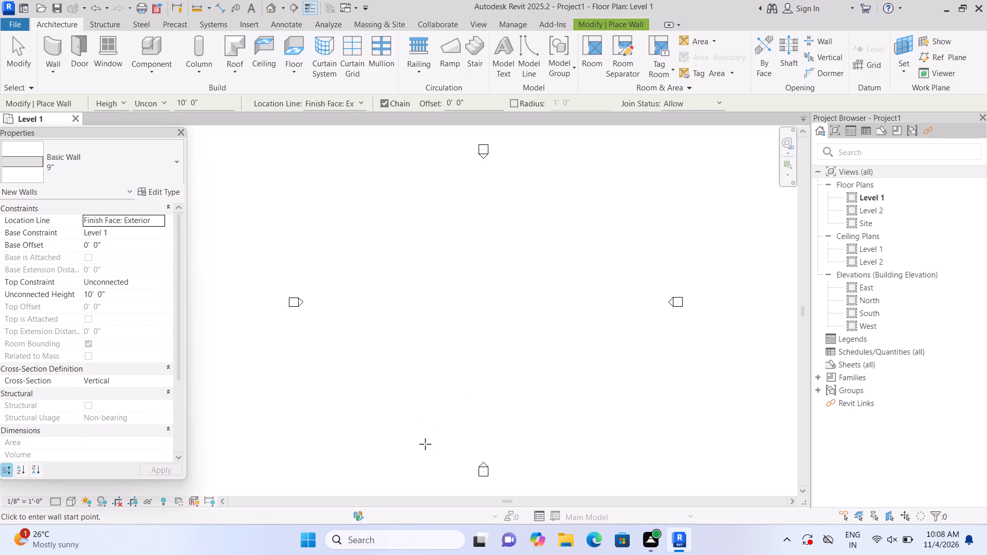
pyautogui.click(364, 432)
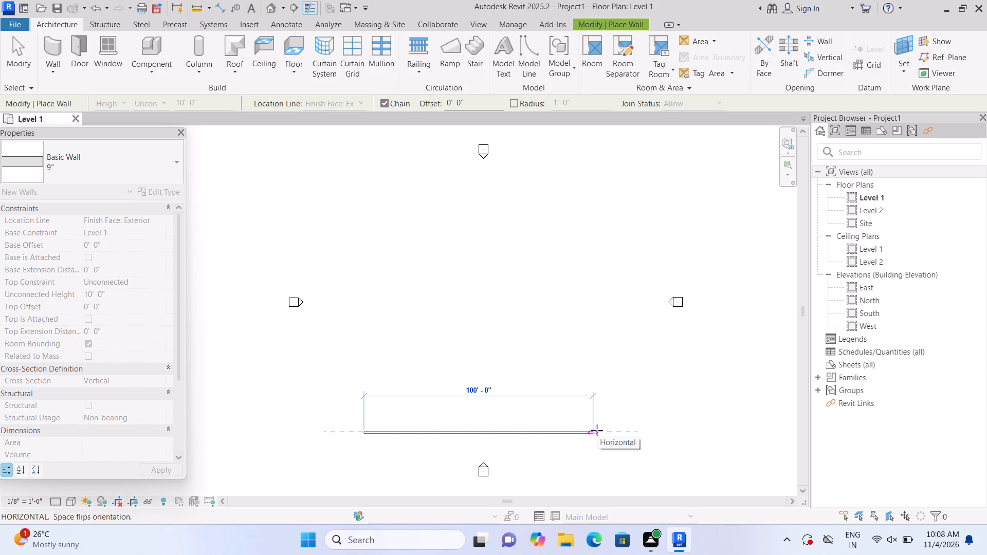
pyautogui.press('6')
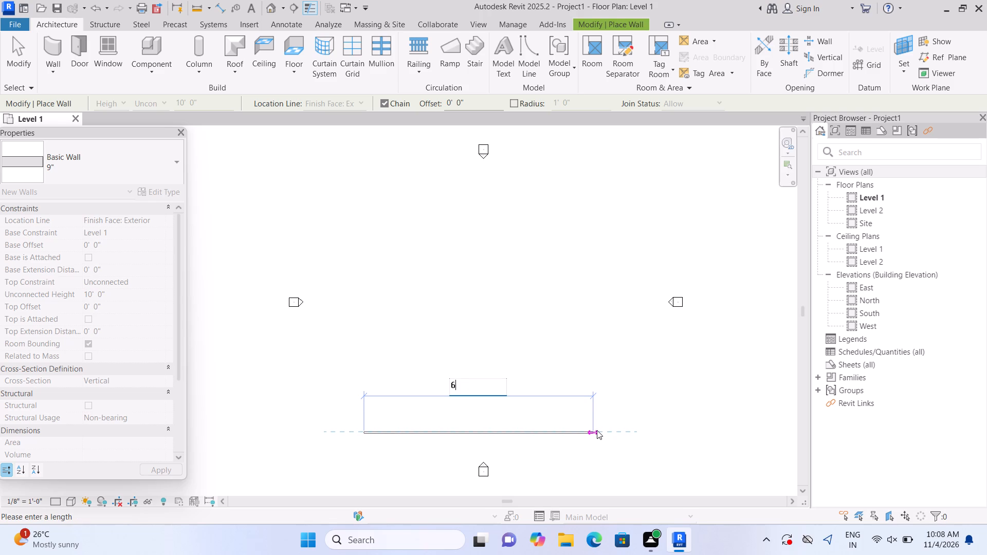
pyautogui.write('.00')
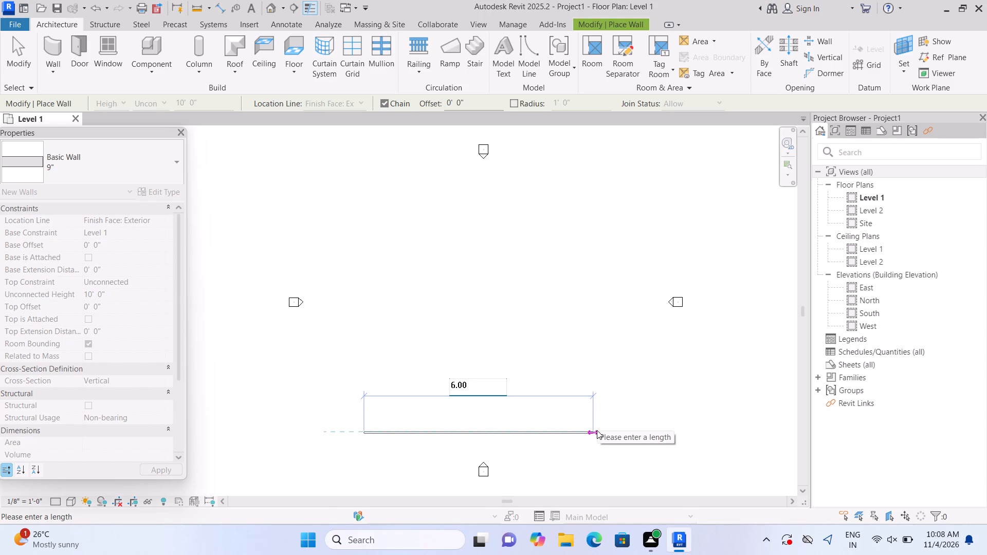
pyautogui.press('Return')
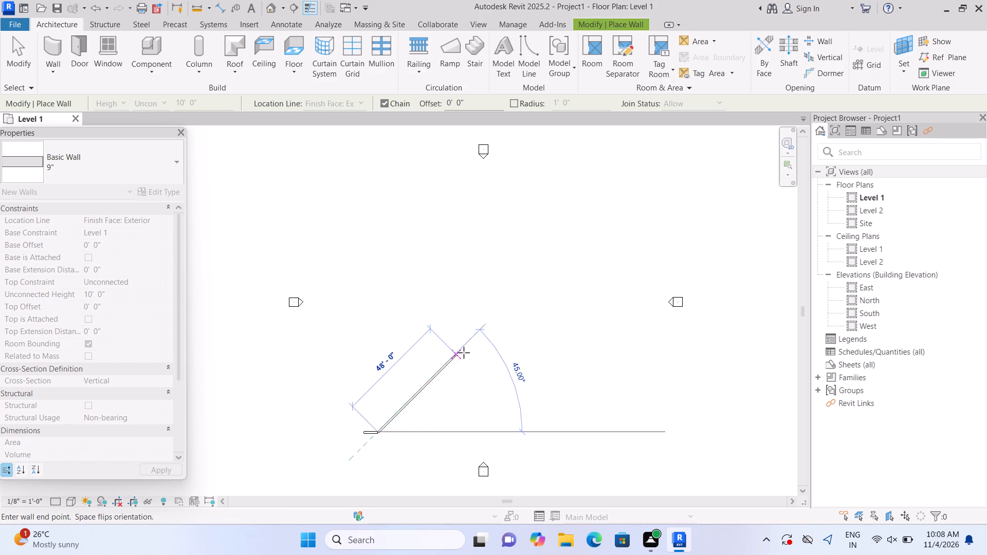
pyautogui.press('Escape')
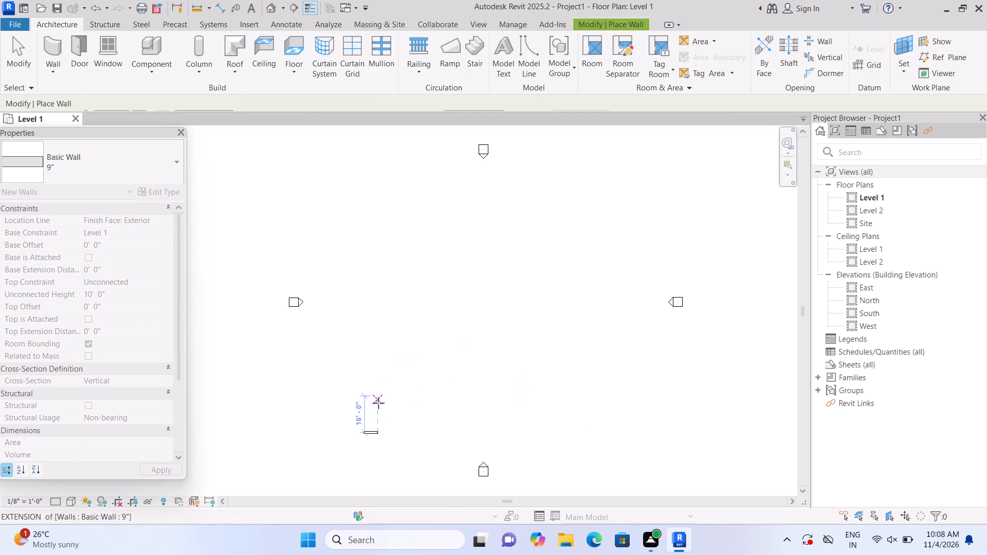
pyautogui.press('Escape')
pyautogui.scroll(3, 365, 435)
pyautogui.scroll(-1, 365, 425)
pyautogui.scroll(10, 365, 425)
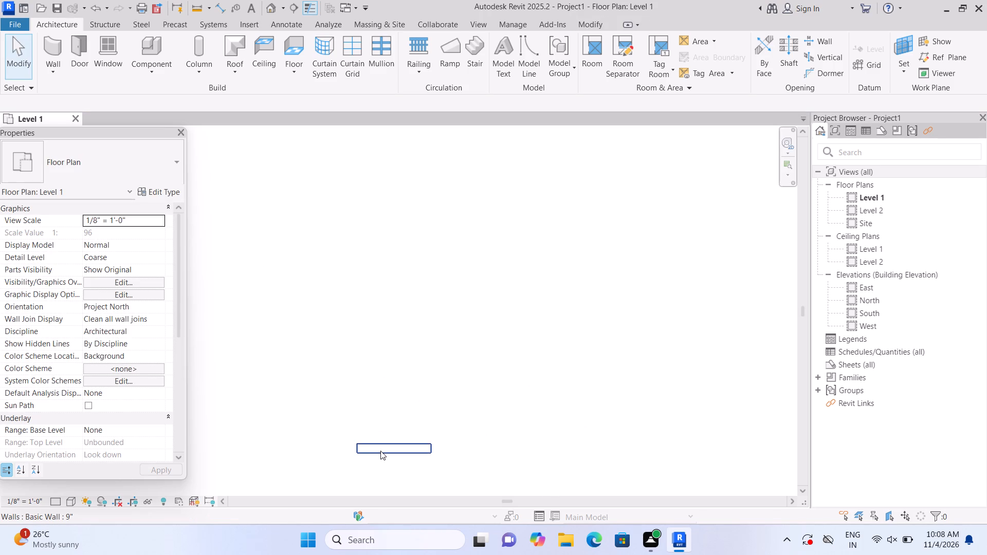
# Delete the short horizontal 9" wall from the Level 1 plan.
pyautogui.click(380, 451)
pyautogui.press('Delete')
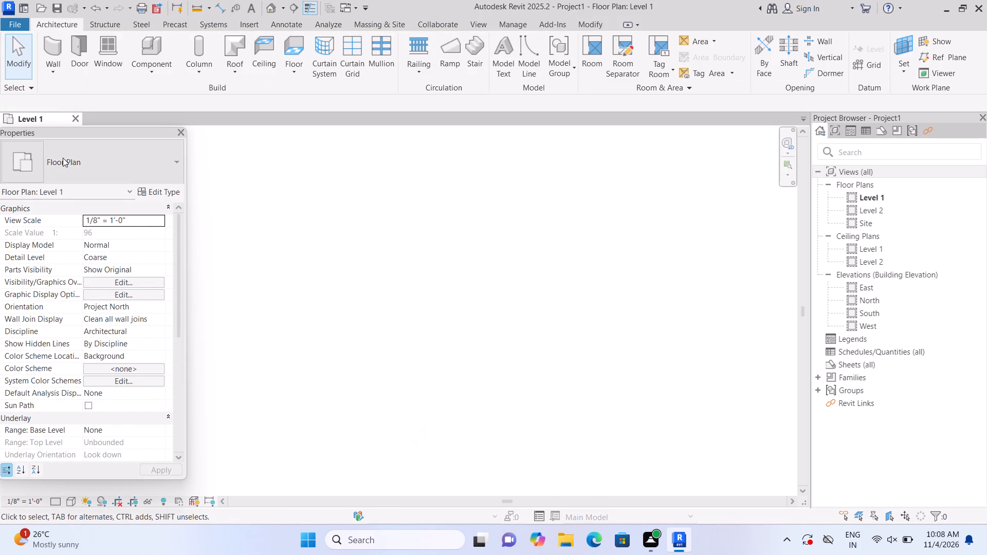
# Using the 9" type, draw a 30' horizontal south wall eastward and continue it with a 35' east wall running north.
pyautogui.click(53, 50)
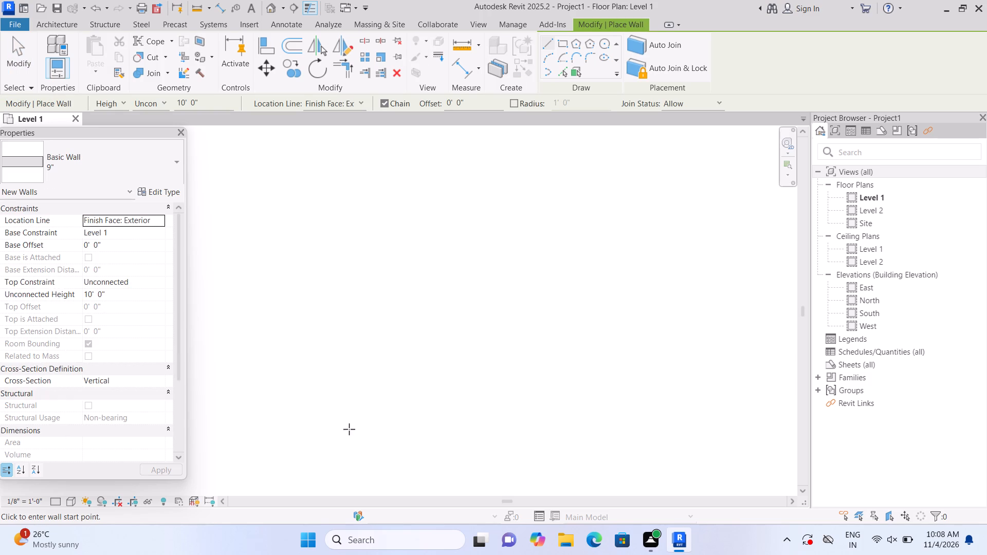
pyautogui.click(349, 429)
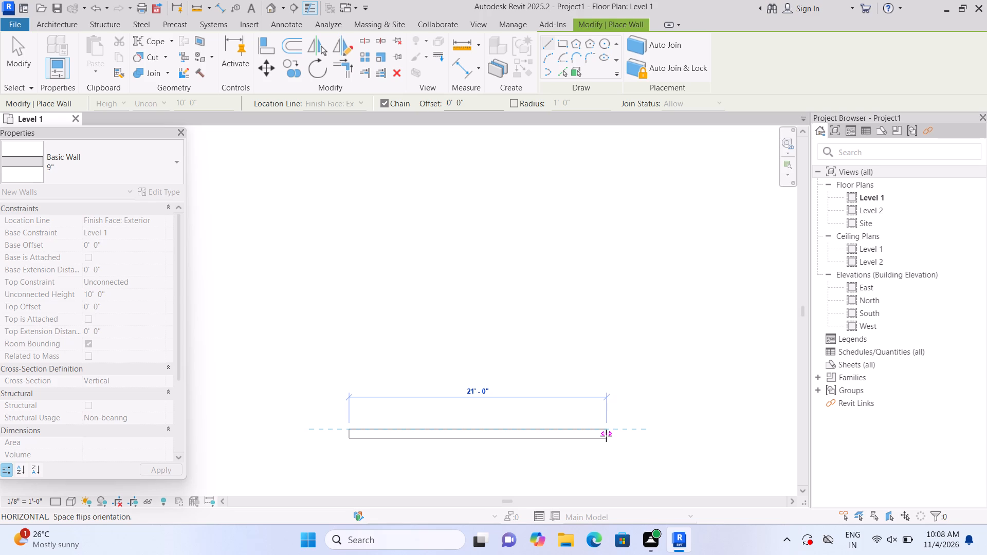
pyautogui.write("30'")
pyautogui.press('Return')
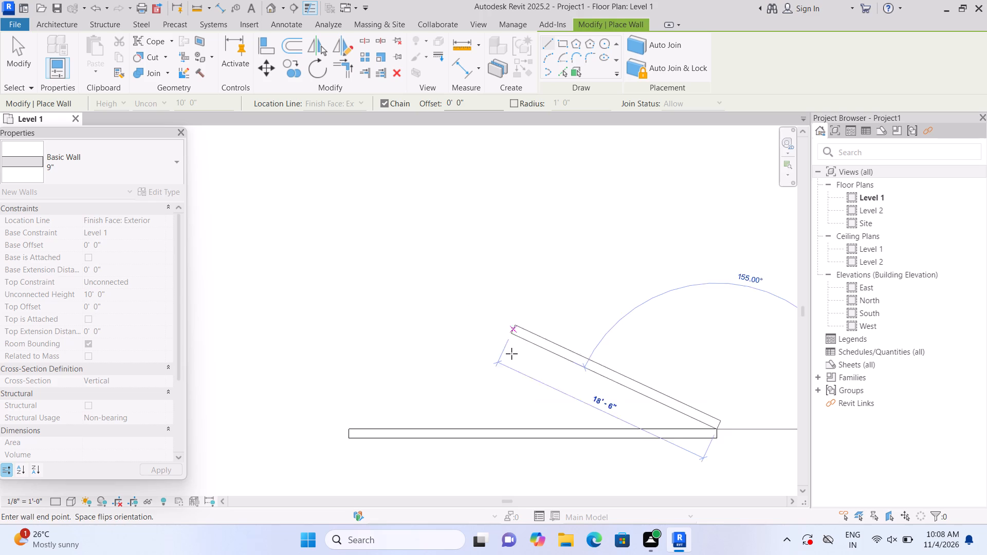
pyautogui.scroll(-2, 754, 217)
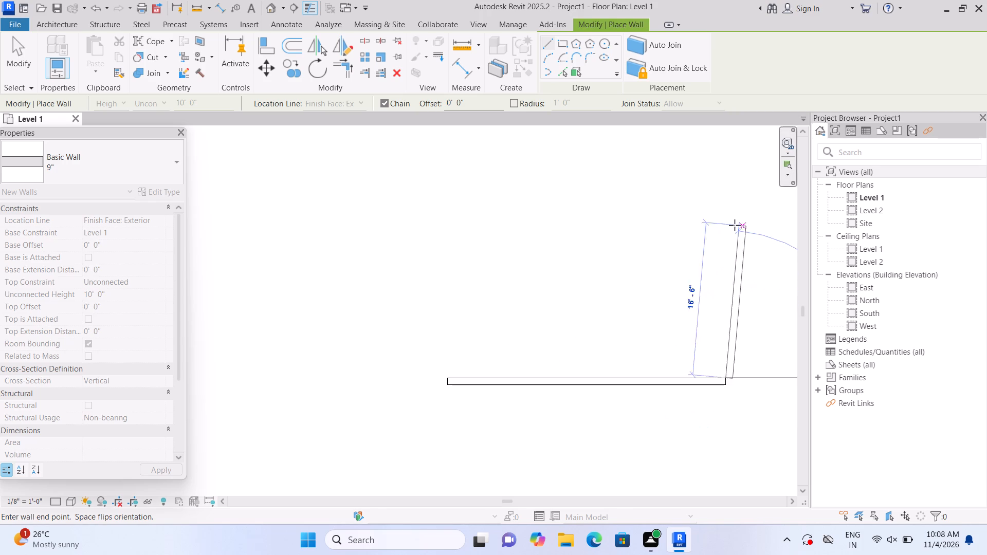
pyautogui.moveTo(732, 226); pyautogui.dragTo(627, 294, button='middle')
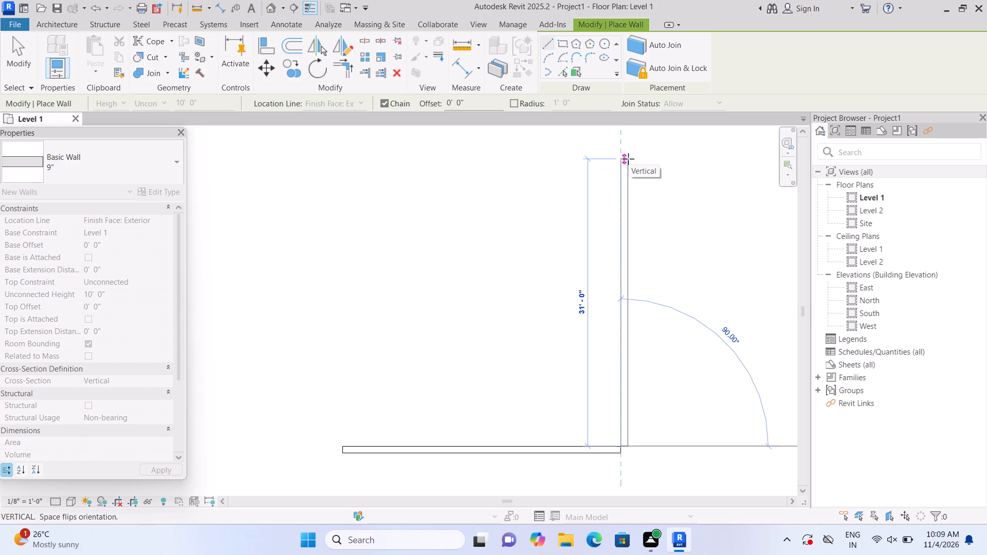
pyautogui.write("35'")
pyautogui.press('Return')
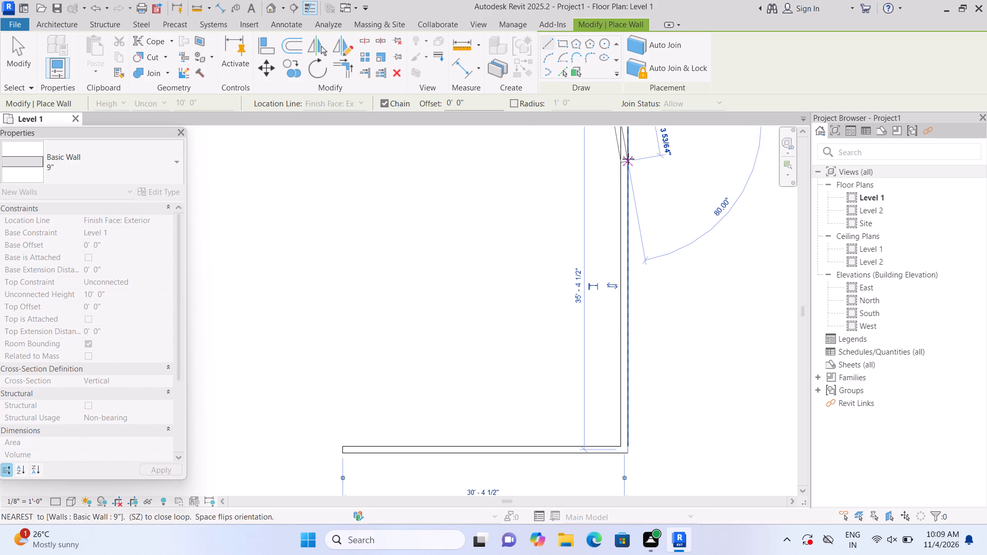
# Continue the wall chain 30' westward, then close the west side southward with 30' and 5' segments.
pyautogui.moveTo(367, 175); pyautogui.dragTo(370, 386, button='middle')
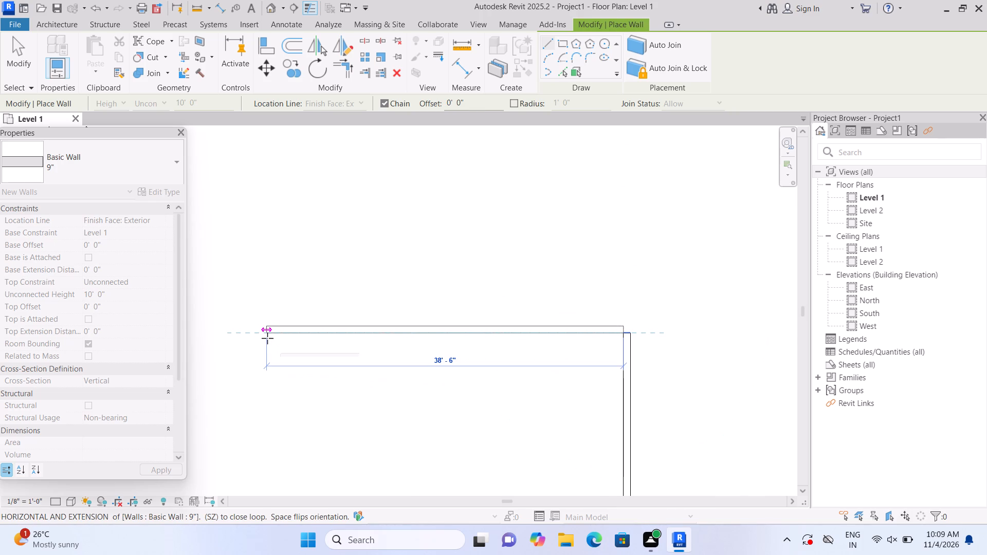
pyautogui.write("30'")
pyautogui.press('Return')
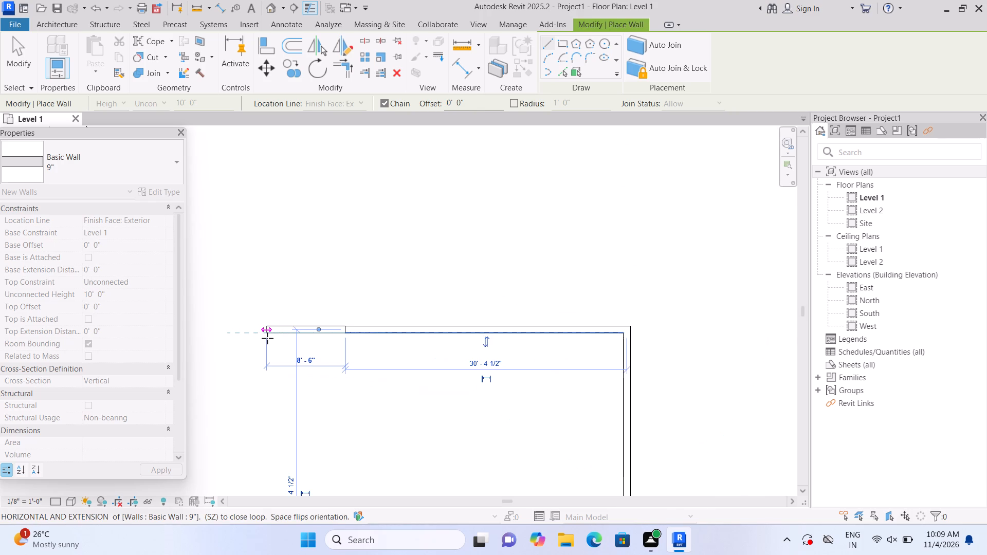
pyautogui.moveTo(401, 500); pyautogui.dragTo(401, 323, button='middle')
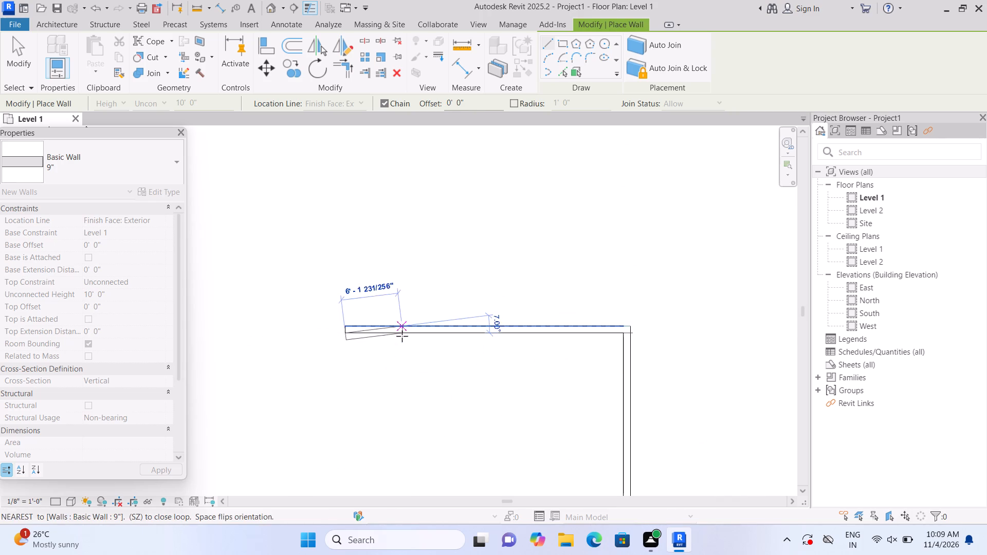
pyautogui.moveTo(357, 396); pyautogui.dragTo(340, 214, button='middle')
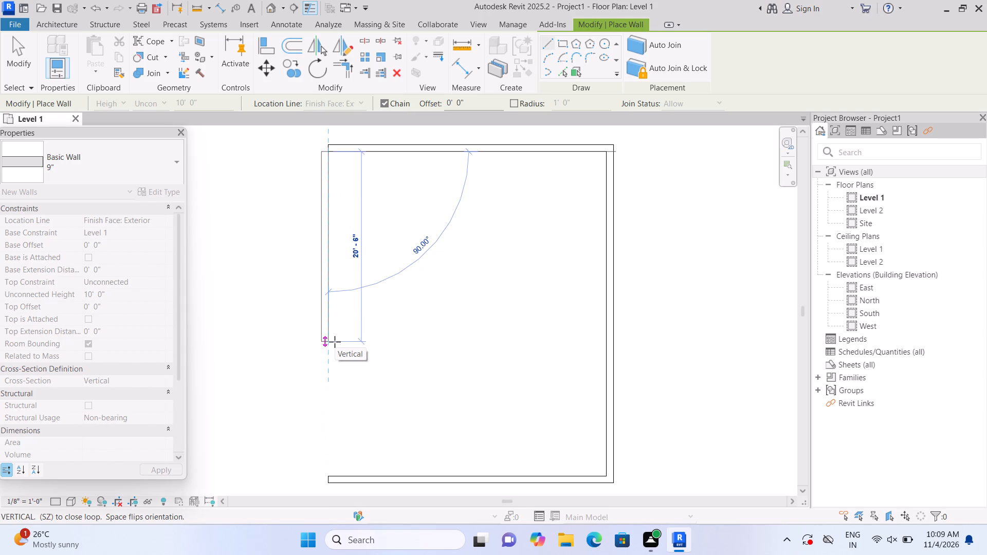
pyautogui.write("30'")
pyautogui.press('Return')
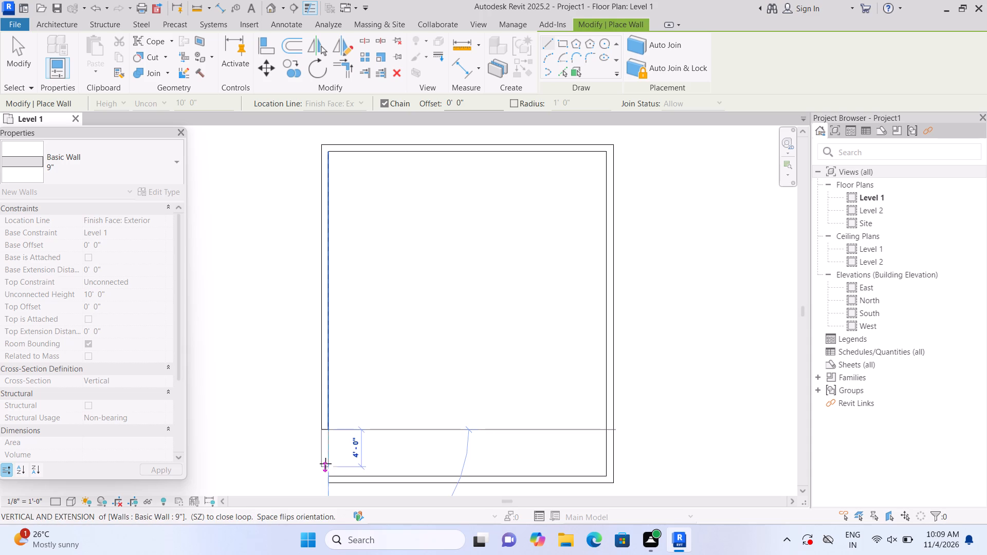
pyautogui.write("5'")
pyautogui.press('Return')
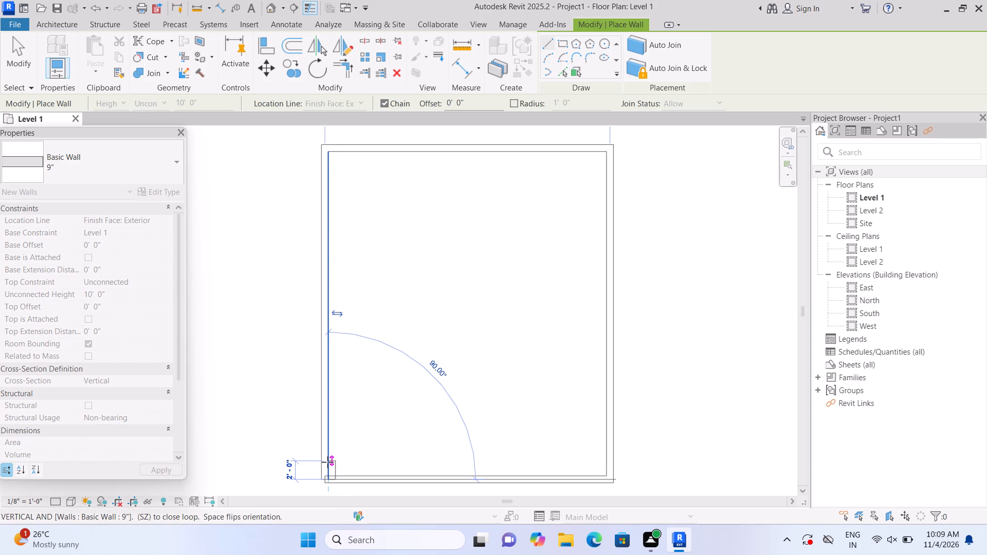
pyautogui.press('Escape')
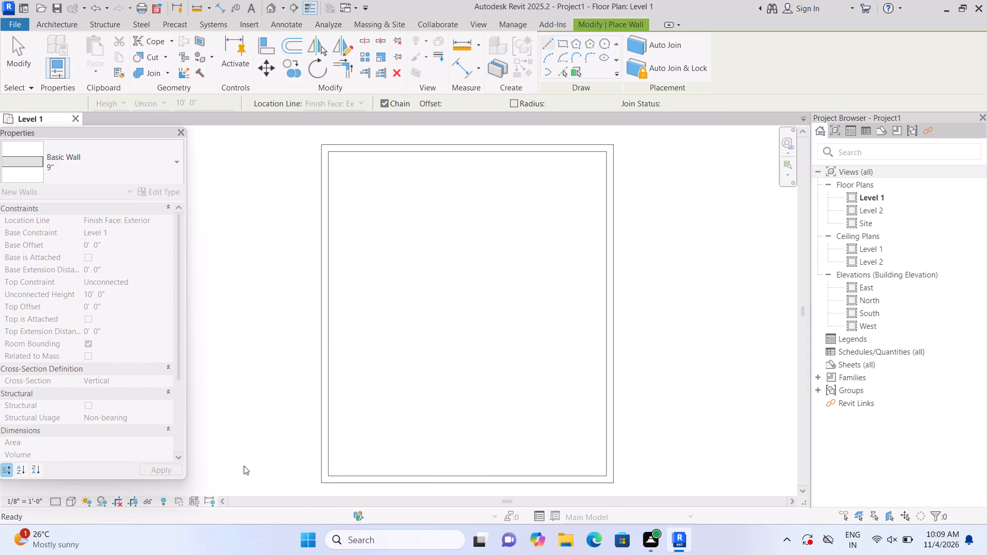
# Examine the rectangular wall enclosure in the default 3D view.
pyautogui.scroll(-1, 251, 460)
pyautogui.scroll(1, 251, 460)
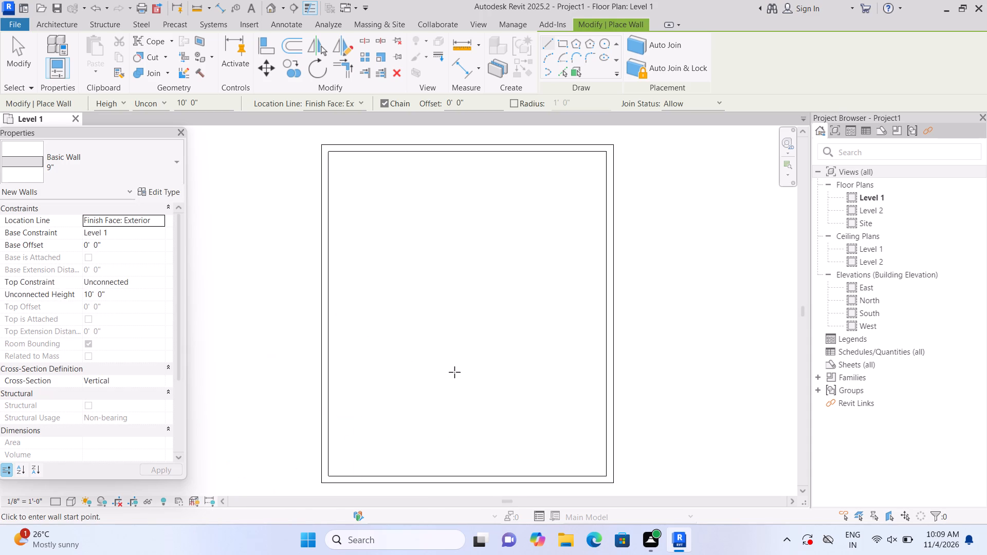
pyautogui.click(271, 8)
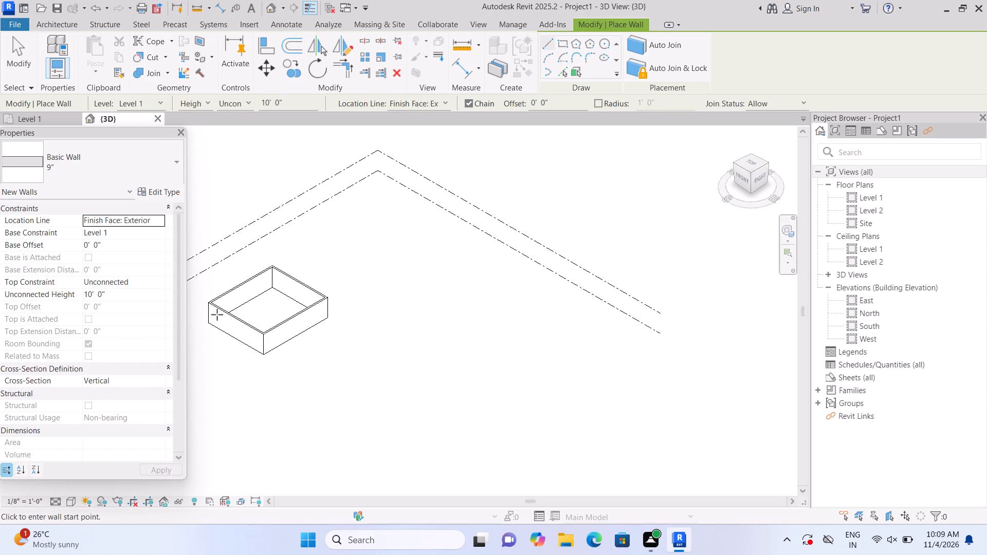
pyautogui.scroll(9, 216, 314)
pyautogui.scroll(-1, 239, 332)
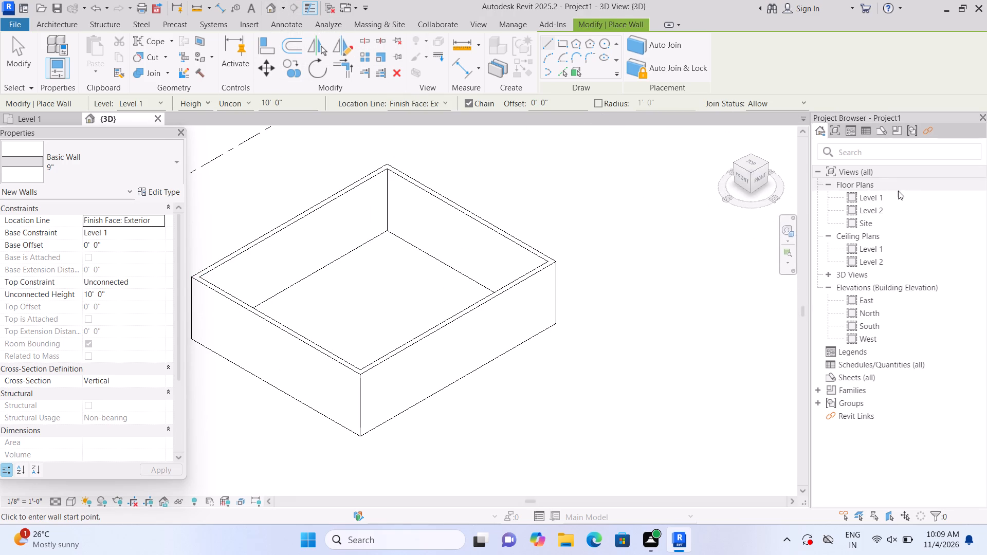
# Return to the Level 1 floor plan and start the Wall command with the 9" type.
pyautogui.doubleClick(851, 197)
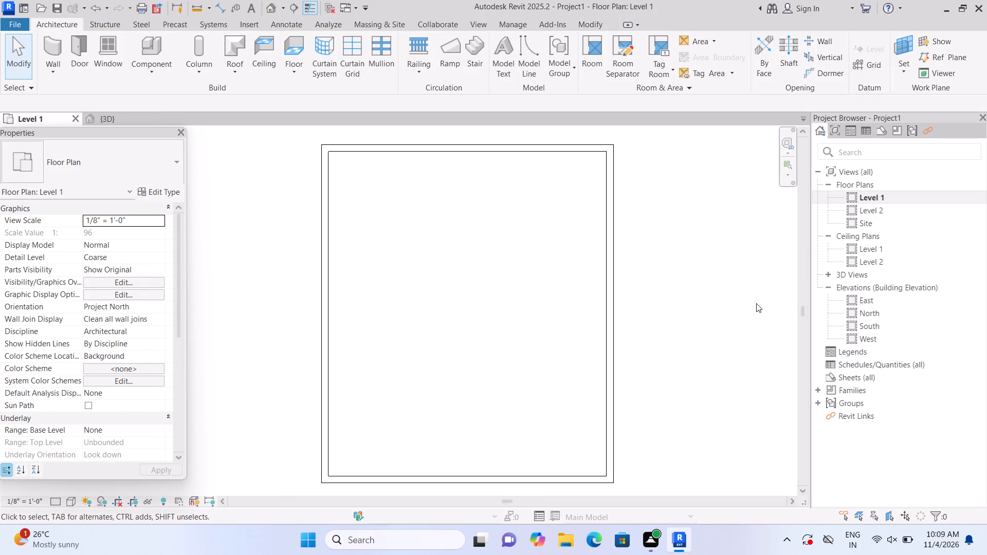
pyautogui.click(54, 43)
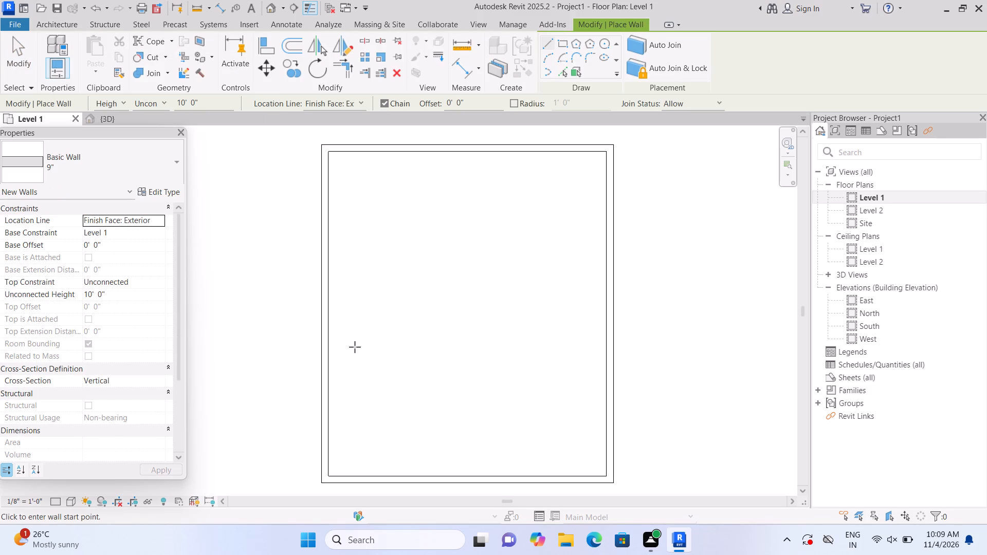
pyautogui.moveTo(355, 347); pyautogui.dragTo(355, 308, button='middle')
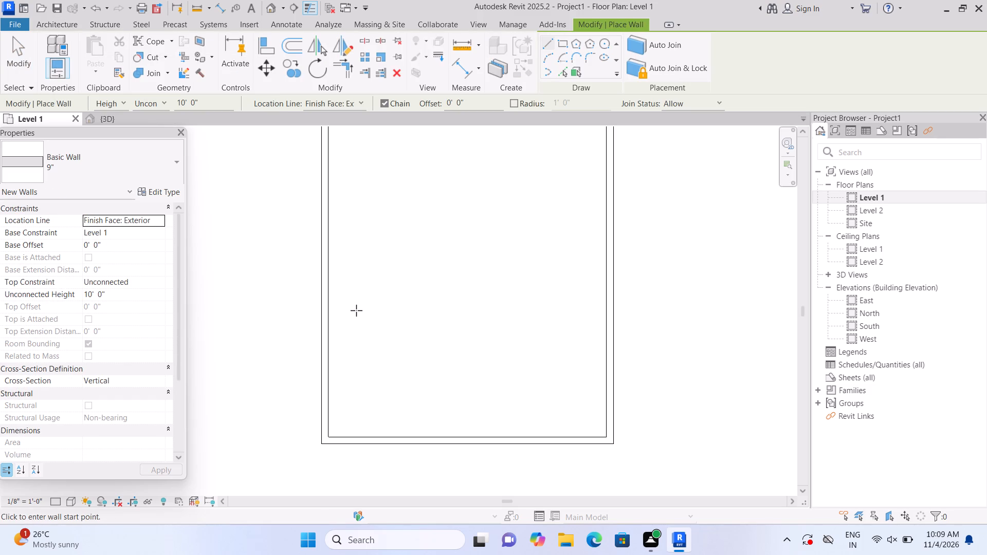
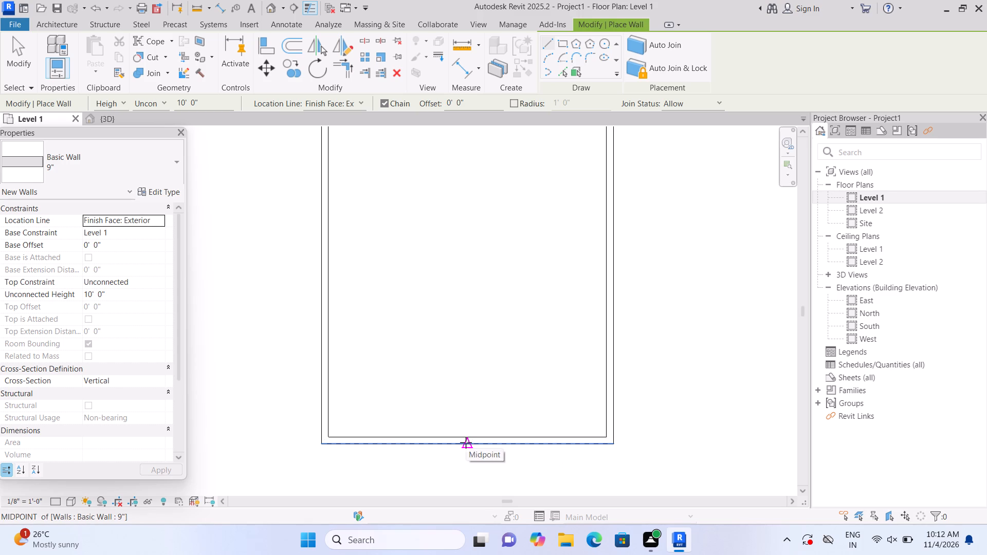
# Draw a 9" partition about 16' north from the south wall's midpoint and turn it east to meet the east wall.
pyautogui.click(467, 439)
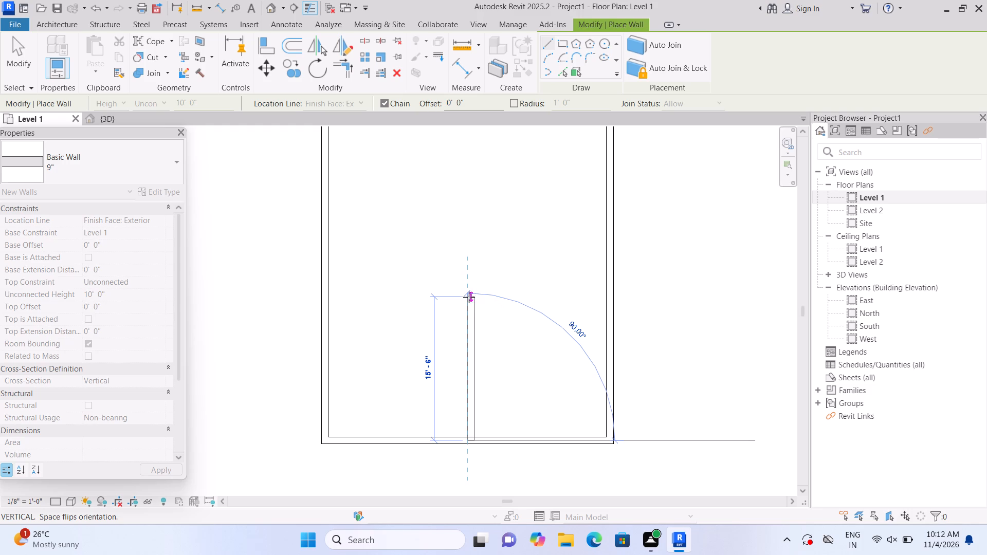
pyautogui.click(472, 288)
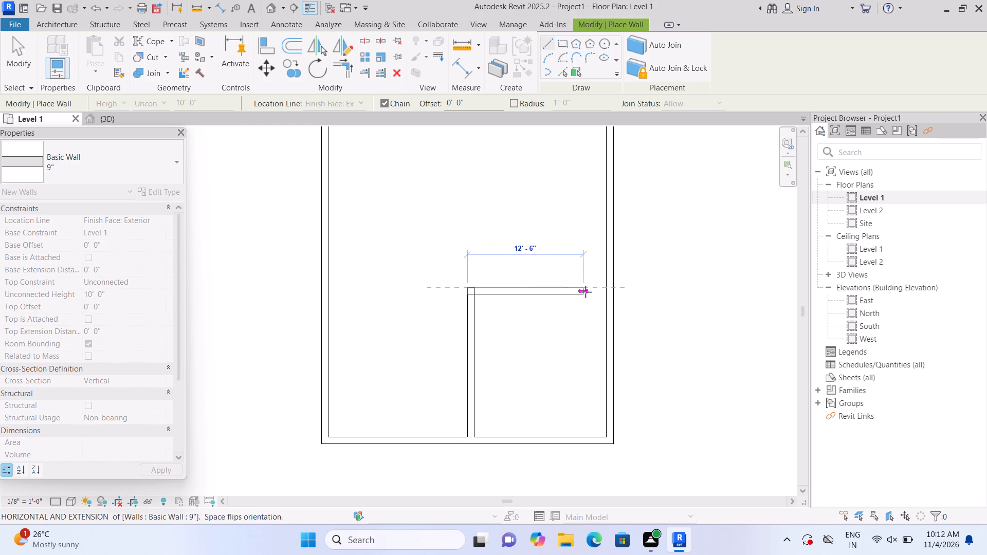
pyautogui.click(609, 290)
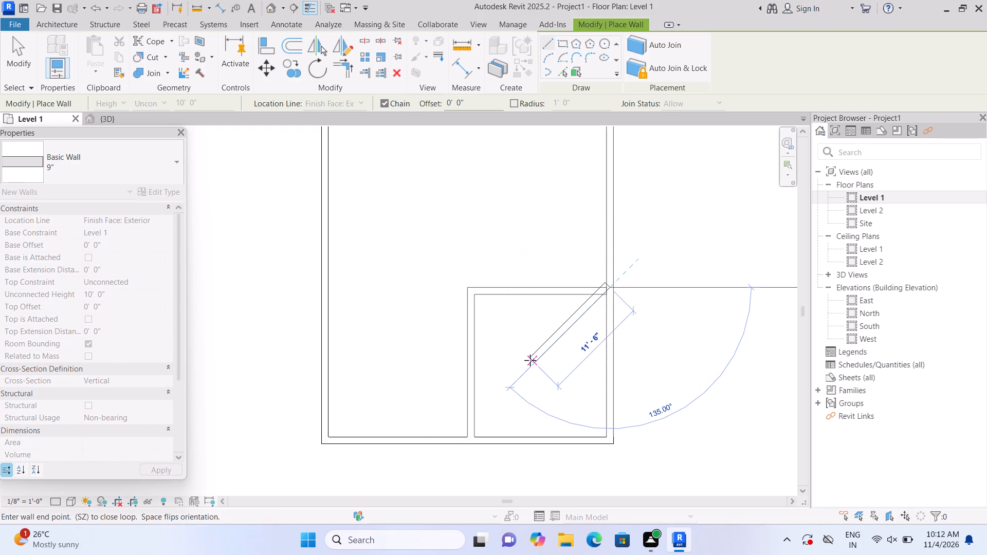
pyautogui.press('Escape')
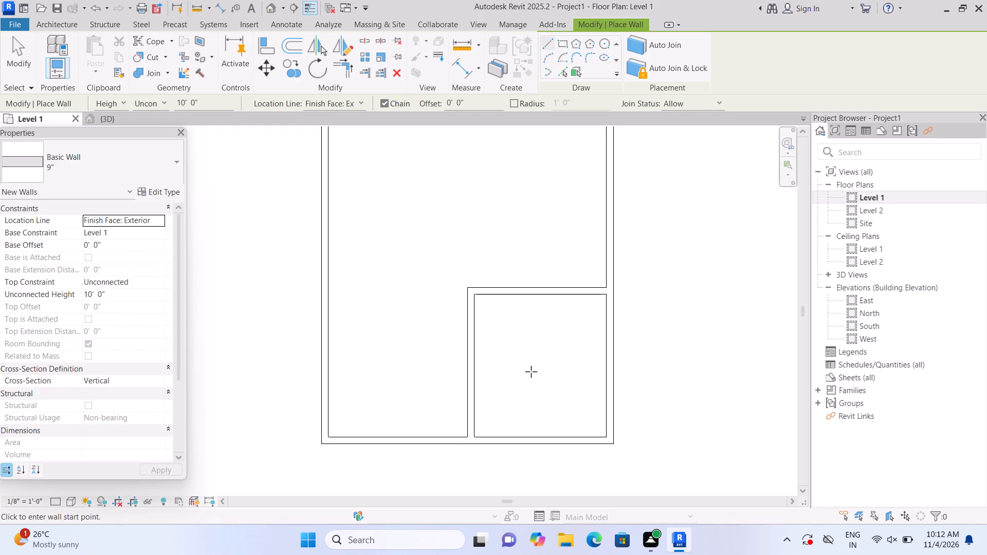
# From the partition's inner corner, draw a 9" wall north and continue it 15' west to meet the west wall.
pyautogui.moveTo(529, 372); pyautogui.dragTo(544, 450, button='middle')
pyautogui.middleClick(544, 450)
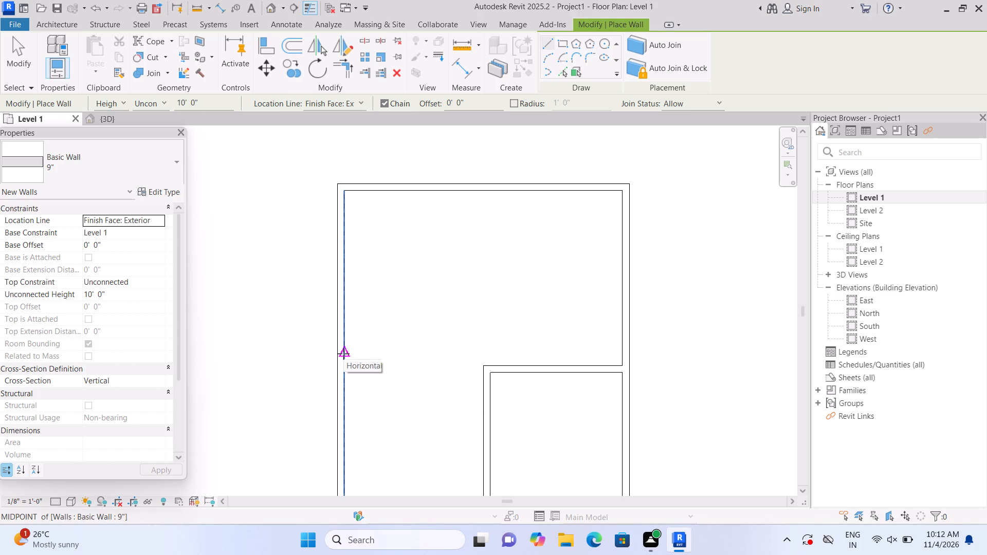
pyautogui.moveTo(352, 360); pyautogui.dragTo(327, 230, button='middle')
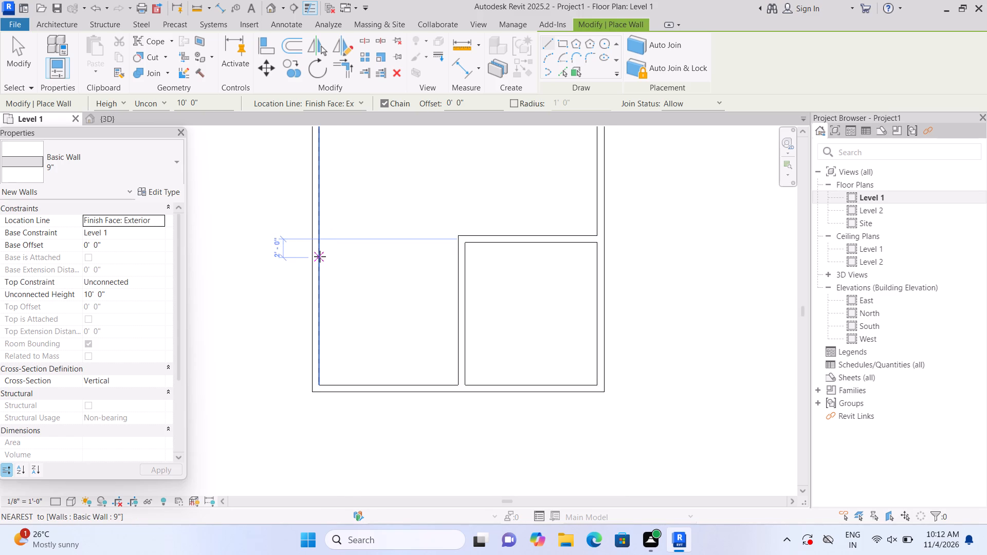
pyautogui.moveTo(425, 223); pyautogui.dragTo(434, 280, button='middle')
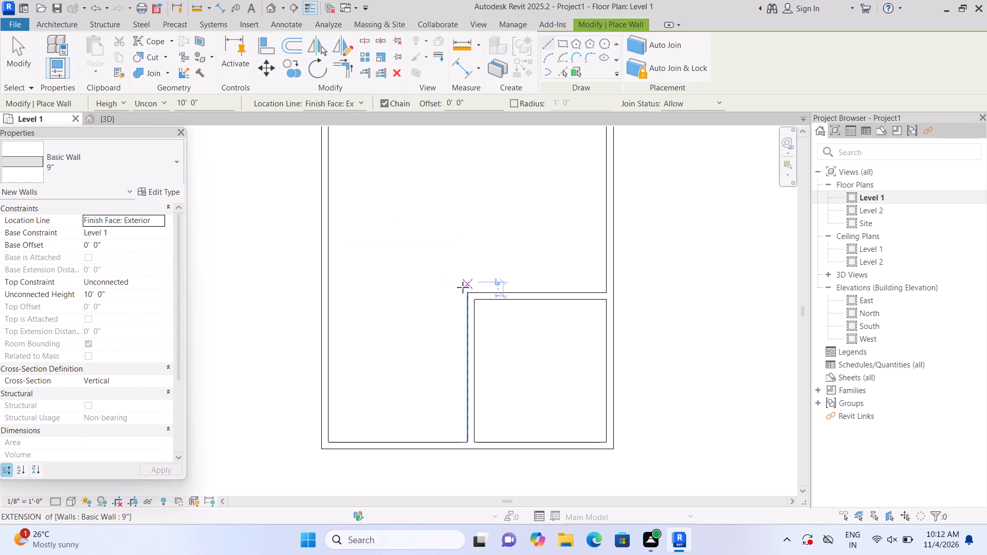
pyautogui.click(467, 289)
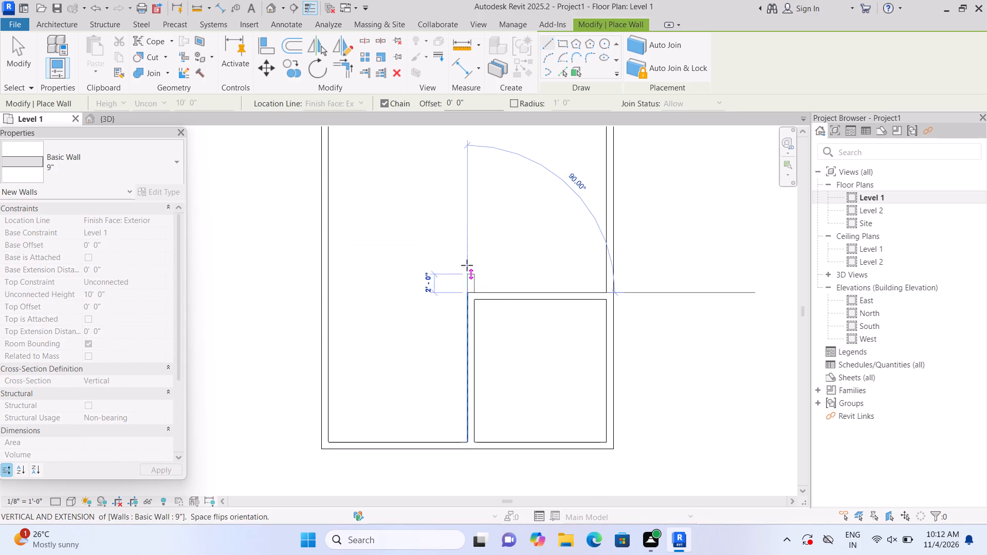
pyautogui.moveTo(465, 192); pyautogui.dragTo(473, 246, button='middle')
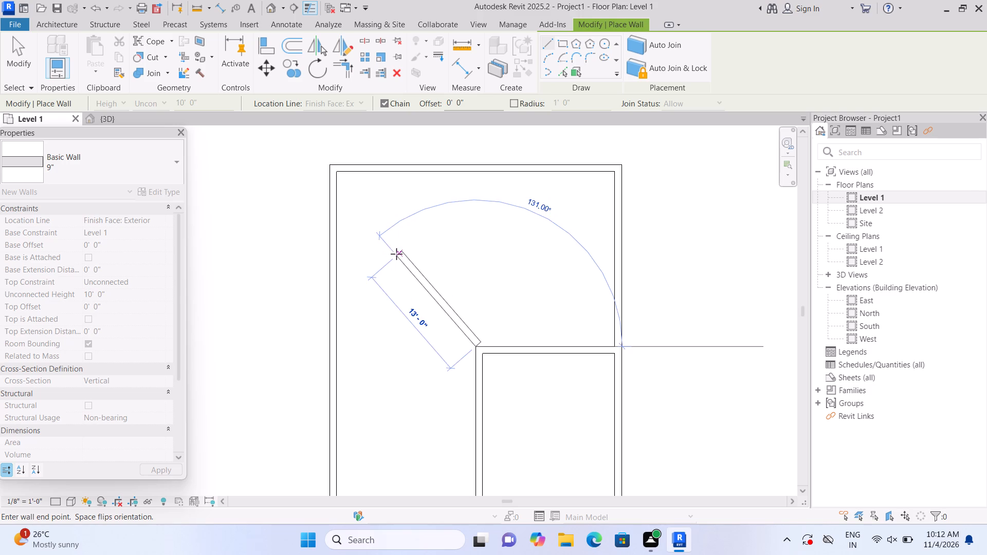
pyautogui.click(472, 276)
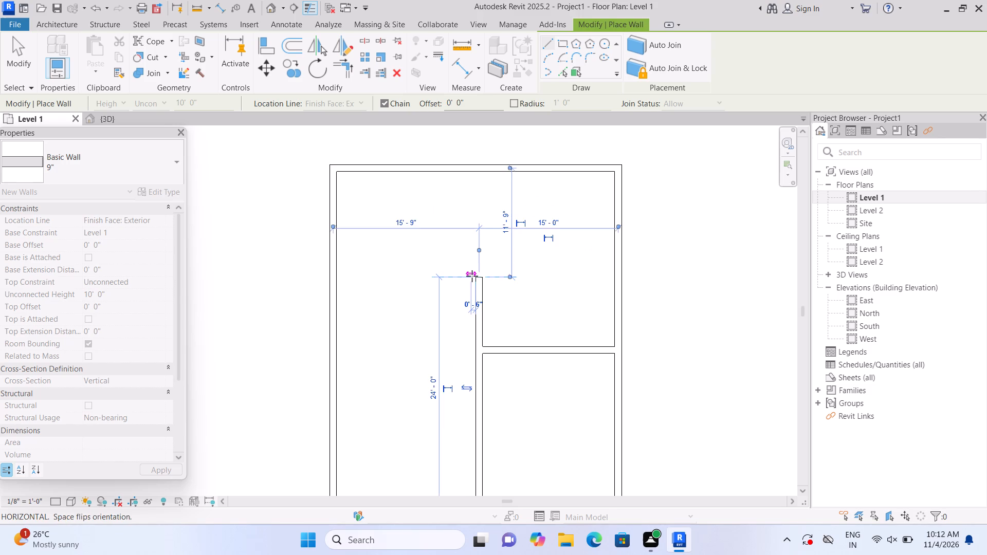
pyautogui.click(340, 282)
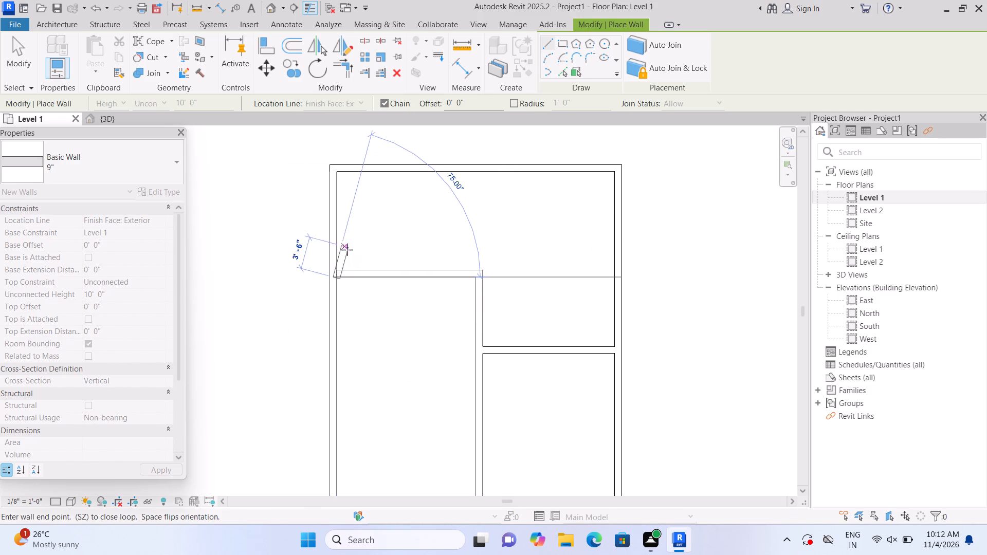
pyautogui.press('Escape')
# Draw a 10' Curtain Wall 1 segment along the south wall of the southeast room, starting just east of the partition.
pyautogui.moveTo(443, 247); pyautogui.dragTo(437, 235, button='middle')
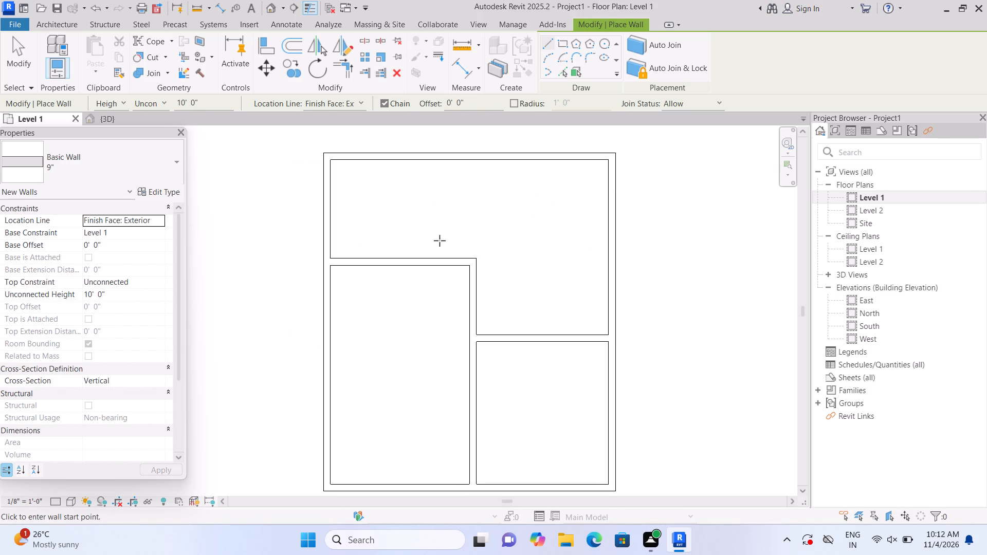
pyautogui.moveTo(499, 246); pyautogui.dragTo(497, 215, button='middle')
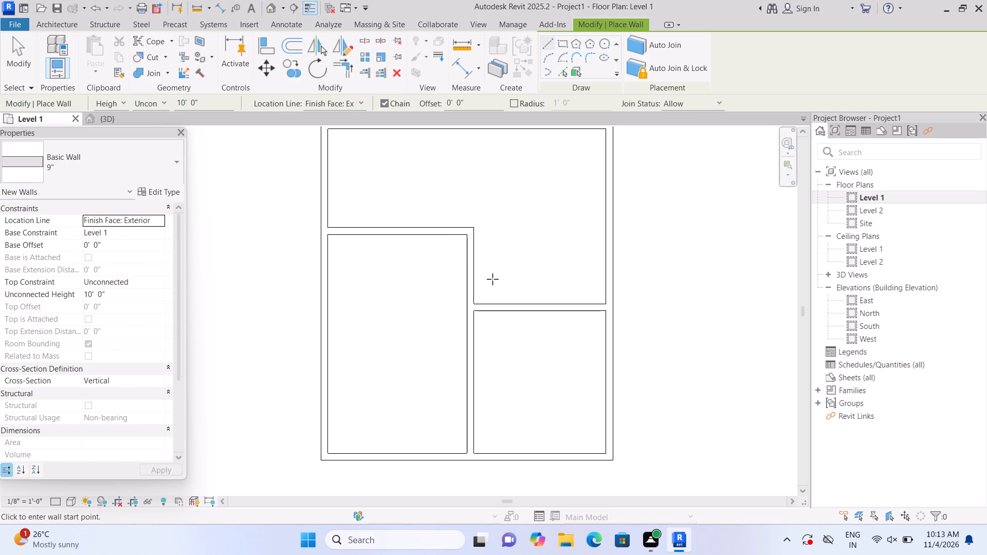
pyautogui.moveTo(494, 279); pyautogui.dragTo(479, 260, button='middle')
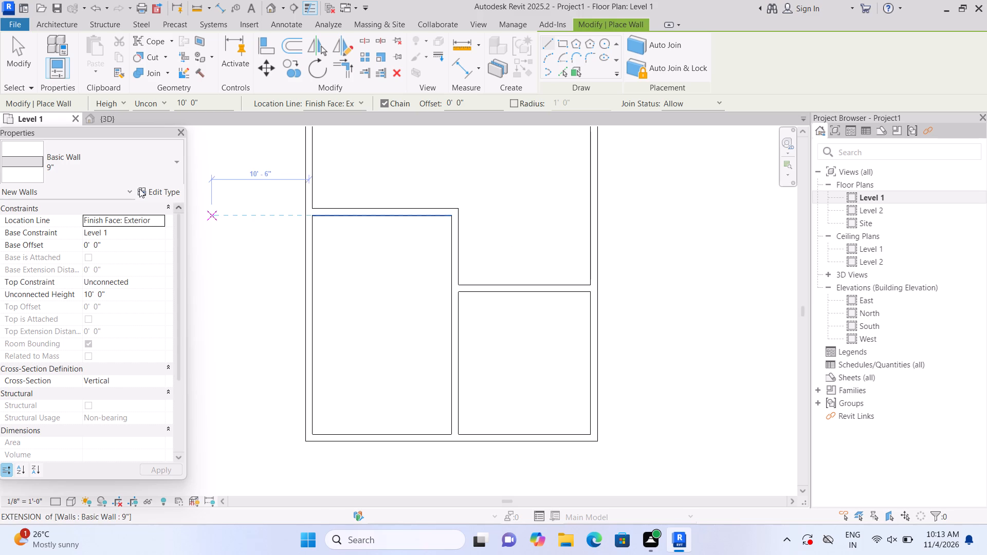
pyautogui.click(63, 29)
pyautogui.click(54, 46)
pyautogui.click(175, 161)
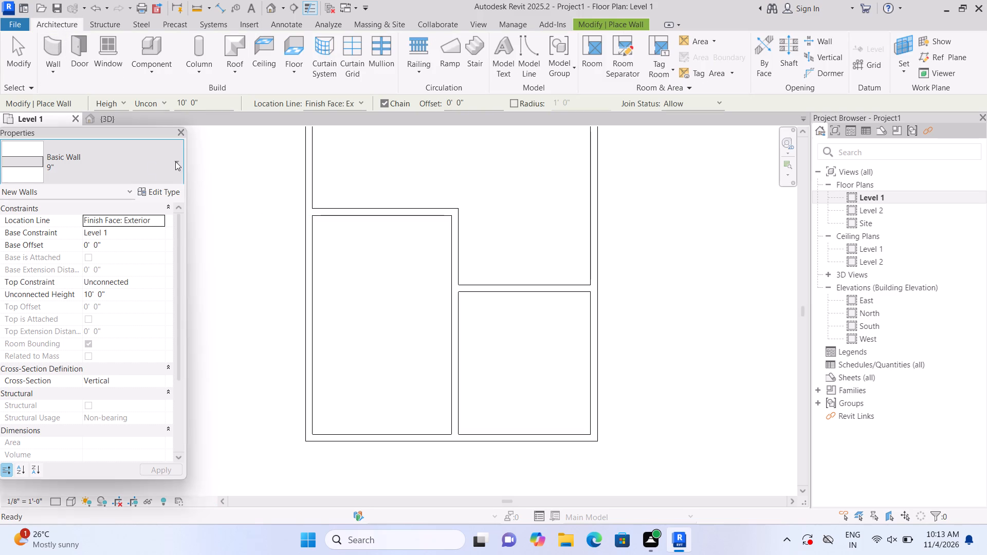
pyautogui.scroll(-8, 152, 216)
pyautogui.click(125, 357)
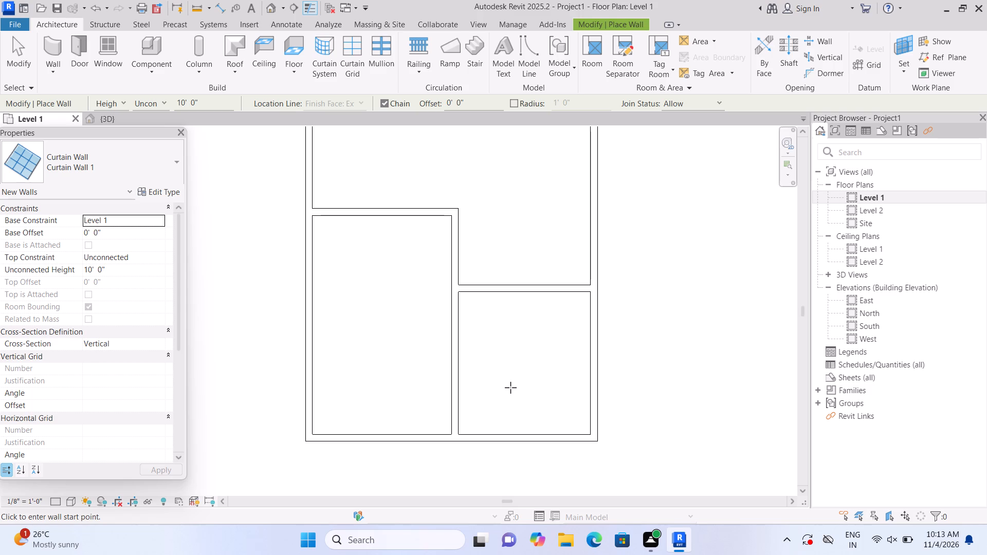
pyautogui.click(472, 439)
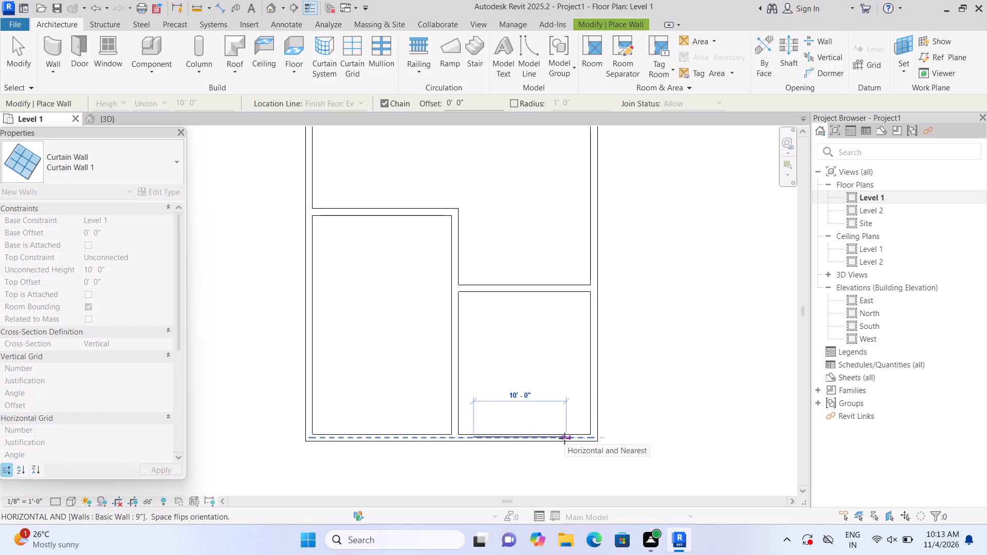
pyautogui.press('Escape')
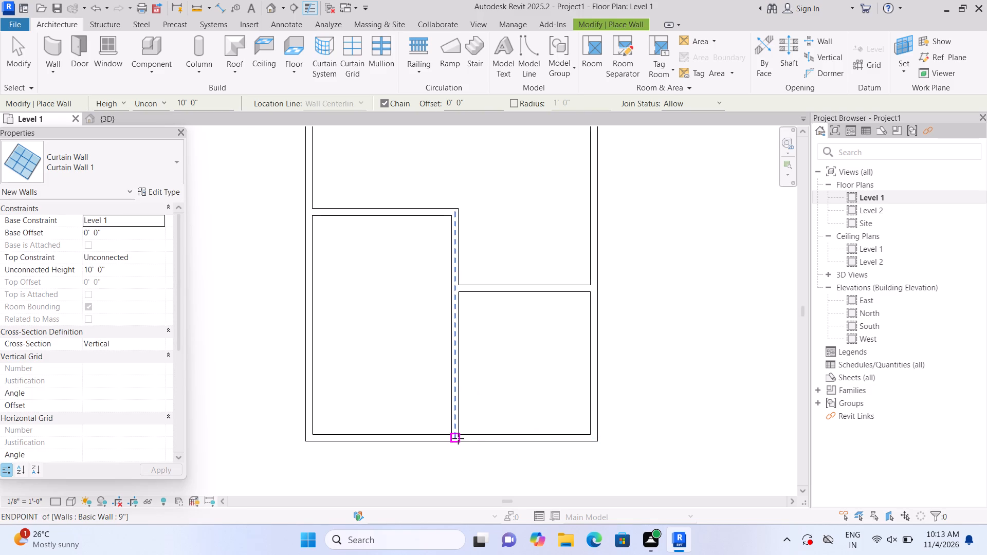
pyautogui.click(463, 439)
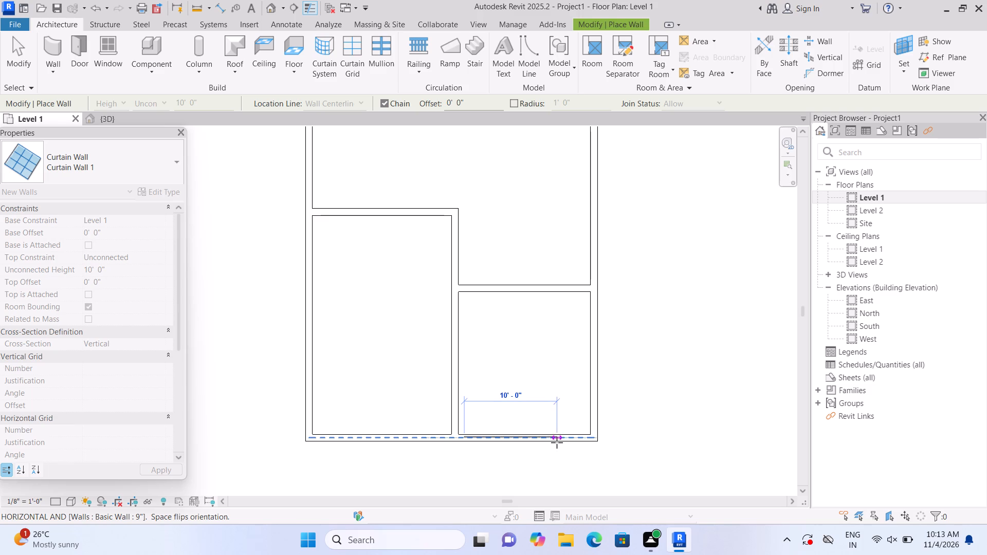
pyautogui.click(555, 441)
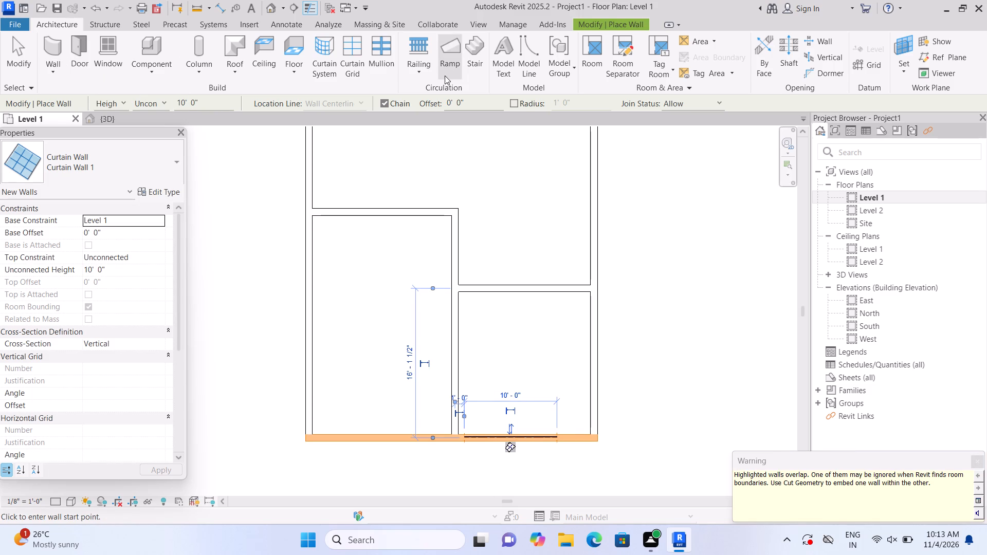
# Use Cut Geometry to embed the southeast room's curtain wall in the 9" south wall.
pyautogui.click(534, 70)
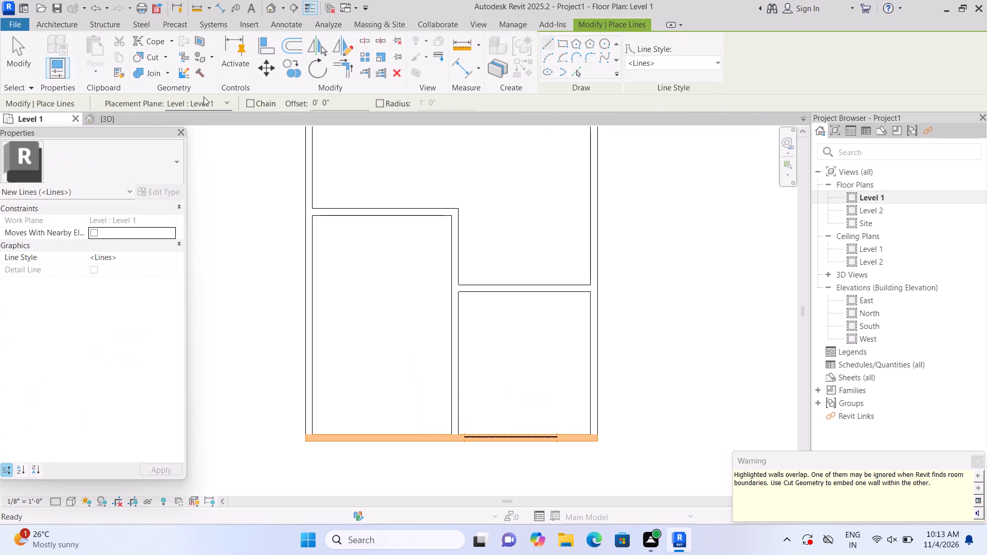
pyautogui.click(164, 54)
pyautogui.click(171, 71)
pyautogui.click(572, 435)
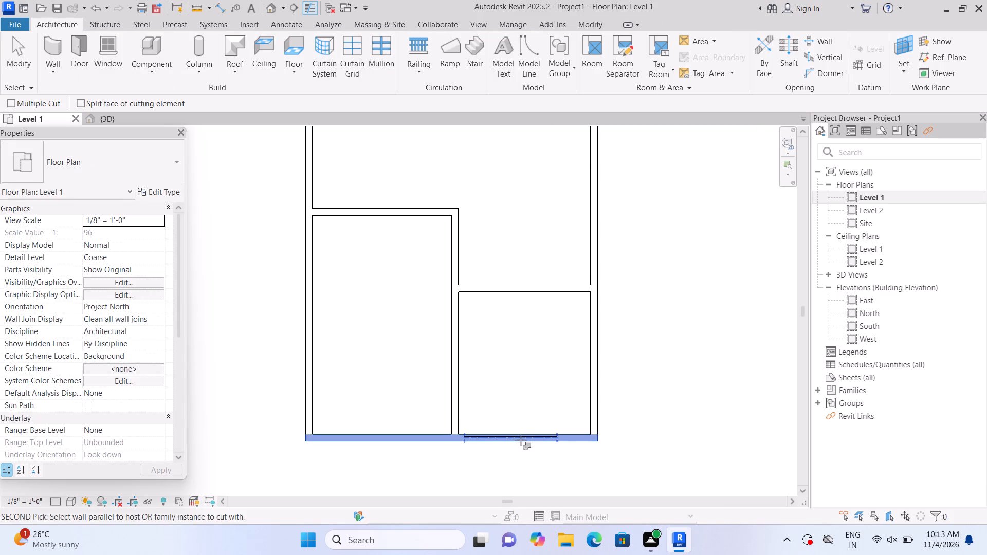
pyautogui.click(521, 440)
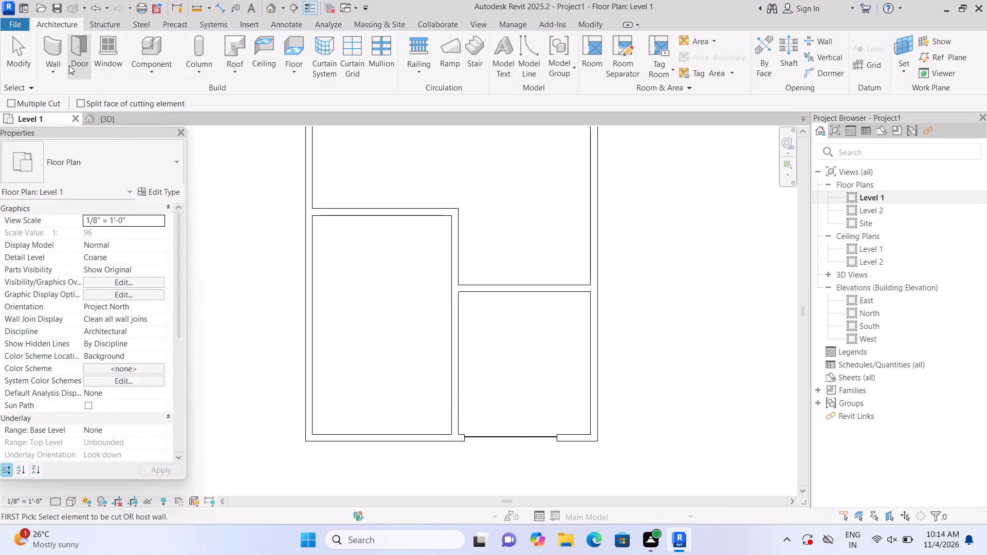
# Draw a 10'-6" Curtain Wall 1 segment along the southwest room's south wall, starting 2'-6" from the west wall.
pyautogui.click(59, 53)
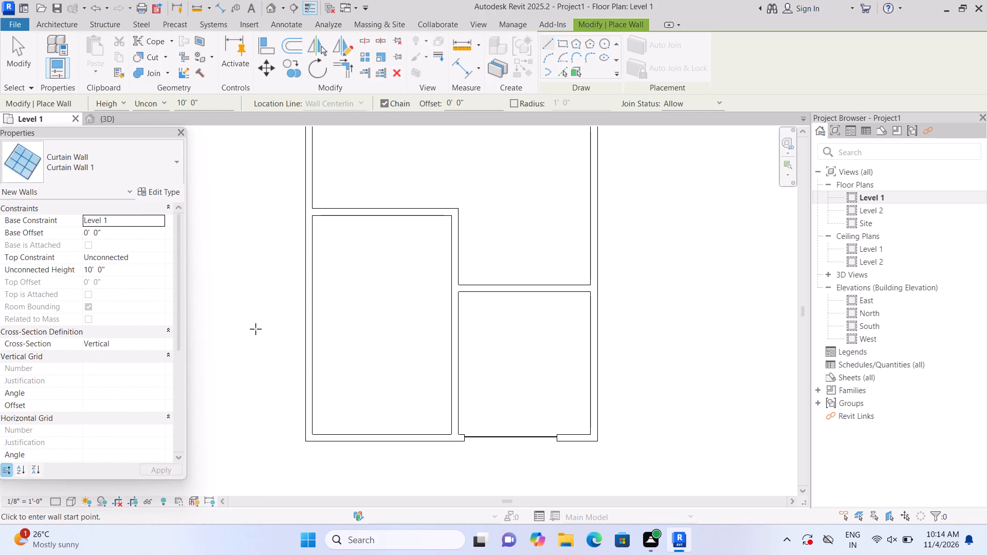
pyautogui.click(337, 443)
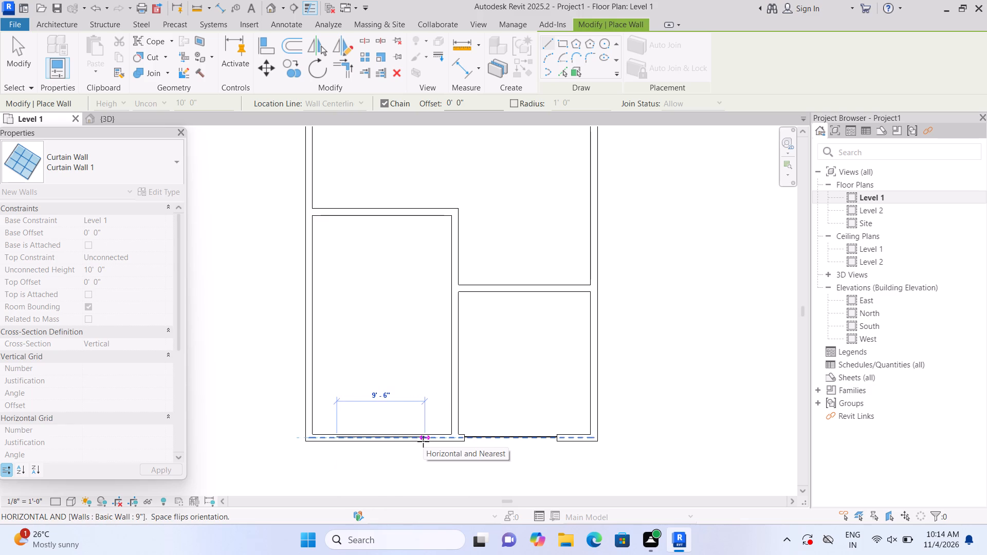
pyautogui.press('Escape')
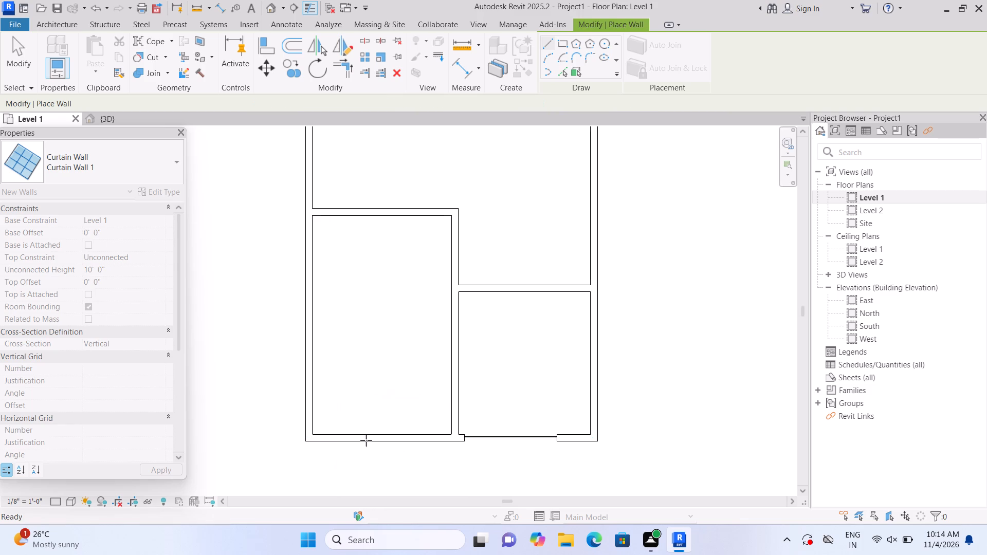
pyautogui.click(331, 437)
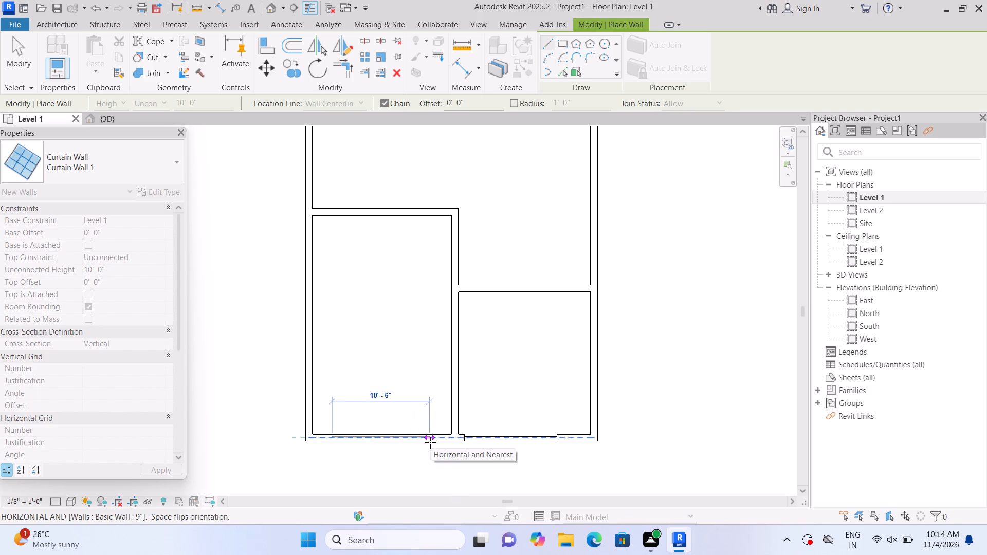
pyautogui.click(430, 442)
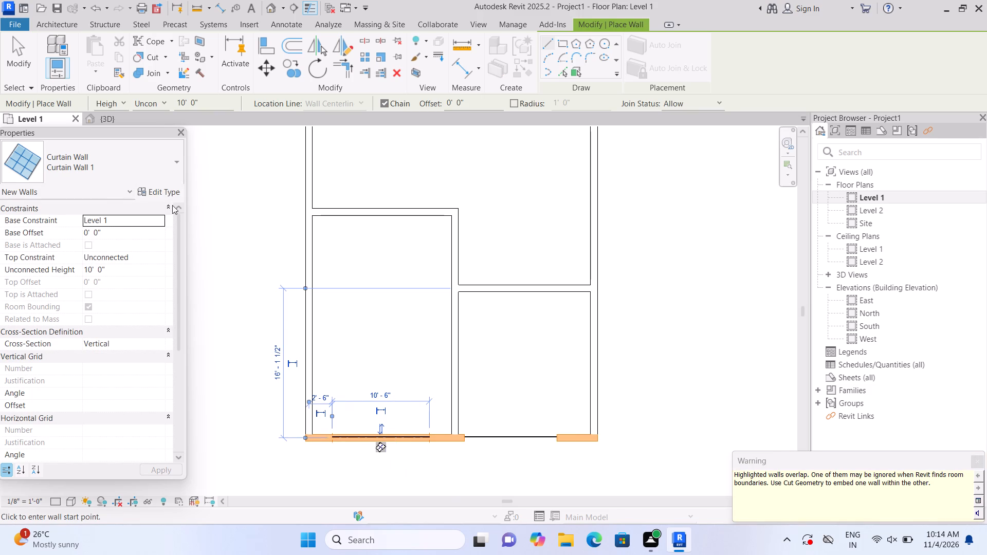
# Use Cut Geometry to embed the southwest room's curtain wall in the 9" south wall.
pyautogui.click(163, 56)
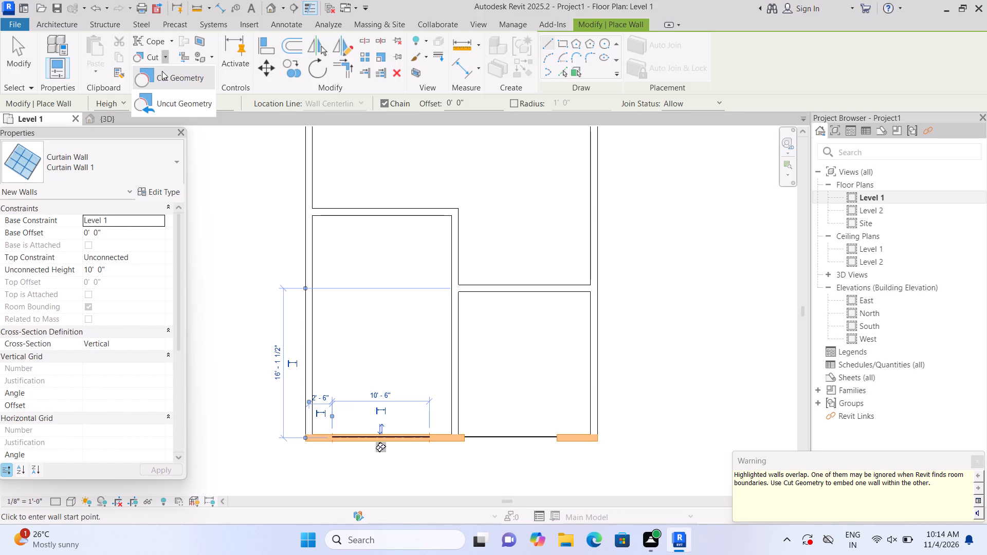
pyautogui.click(162, 71)
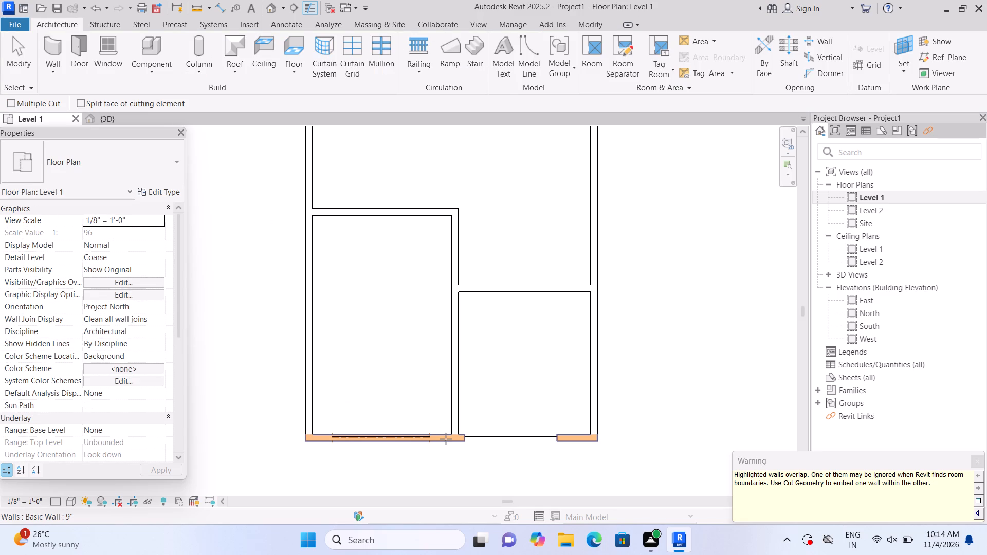
pyautogui.click(445, 440)
pyautogui.click(400, 436)
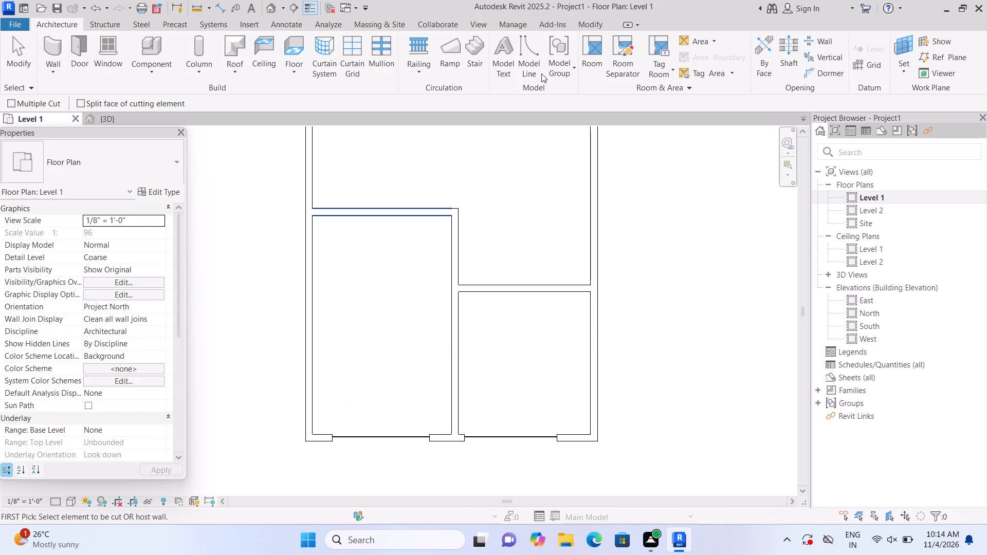
# Open the default 3D view and set its visual style to Shaded.
pyautogui.click(269, 8)
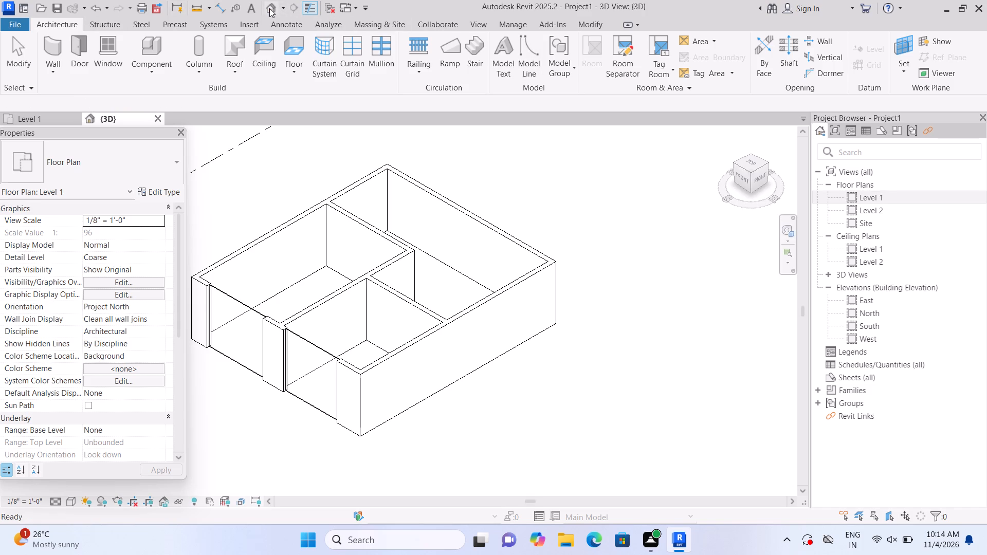
pyautogui.moveTo(242, 386); pyautogui.dragTo(326, 370, button='middle')
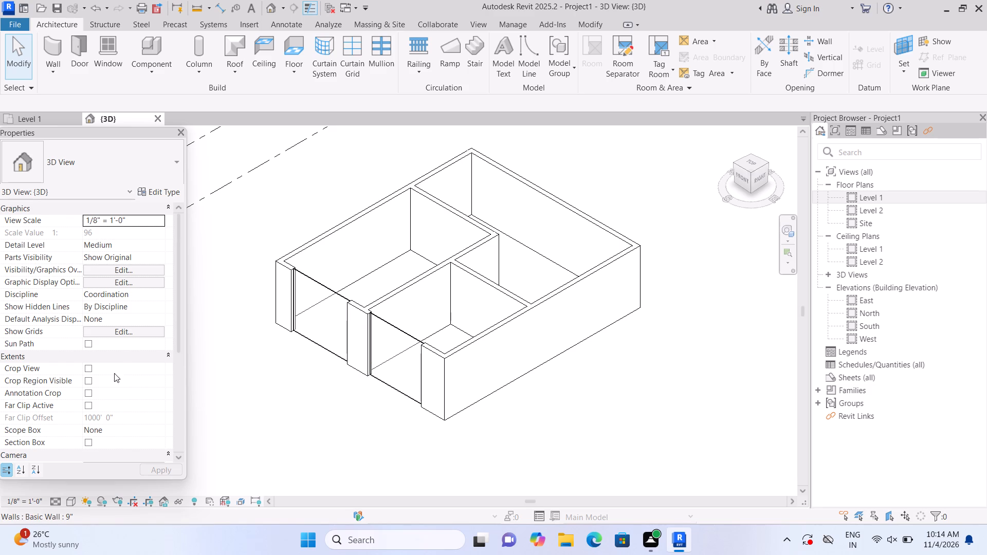
pyautogui.click(67, 501)
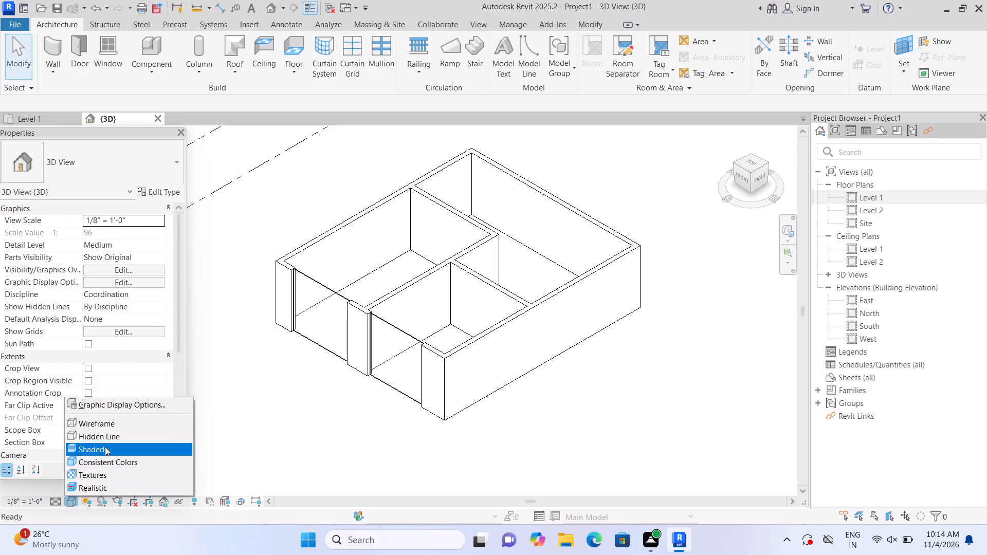
pyautogui.click(104, 449)
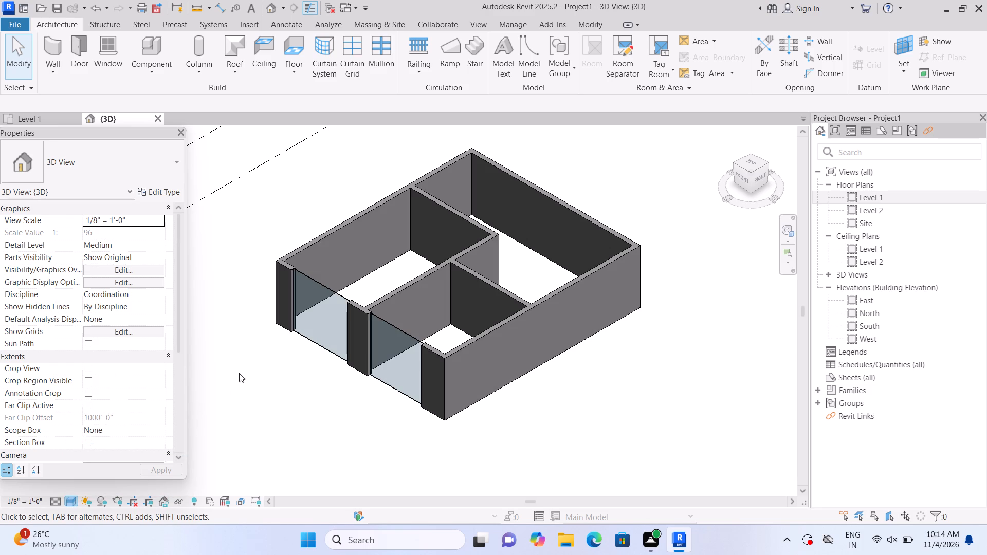
# Reshape the southwest room's curtain wall into a window opening with about 1'-6" base offset and about 7'-8" unconnected height.
pyautogui.moveTo(239, 373); pyautogui.dragTo(270, 403, button='middle')
pyautogui.scroll(4, 392, 406)
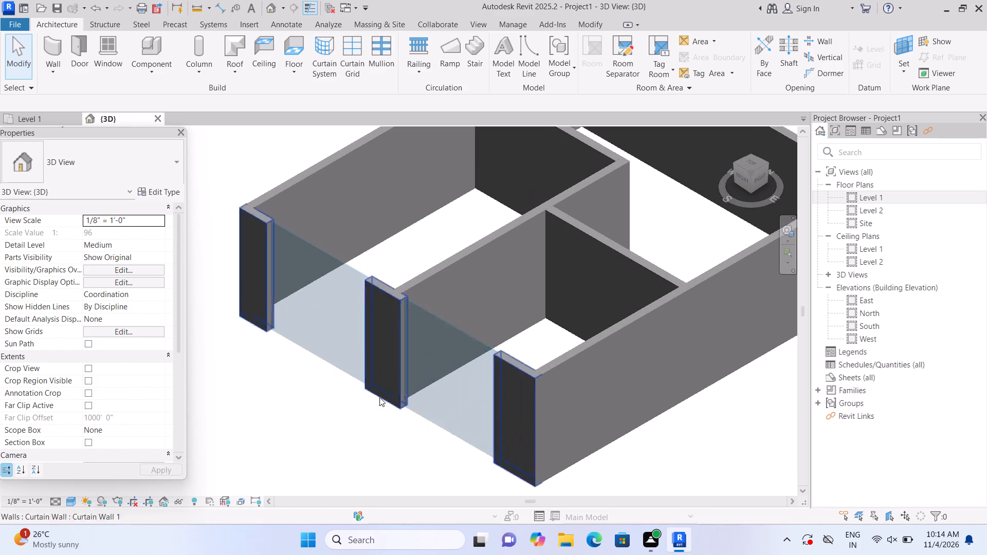
pyautogui.moveTo(287, 392); pyautogui.dragTo(344, 423, button='middle')
pyautogui.click(364, 315)
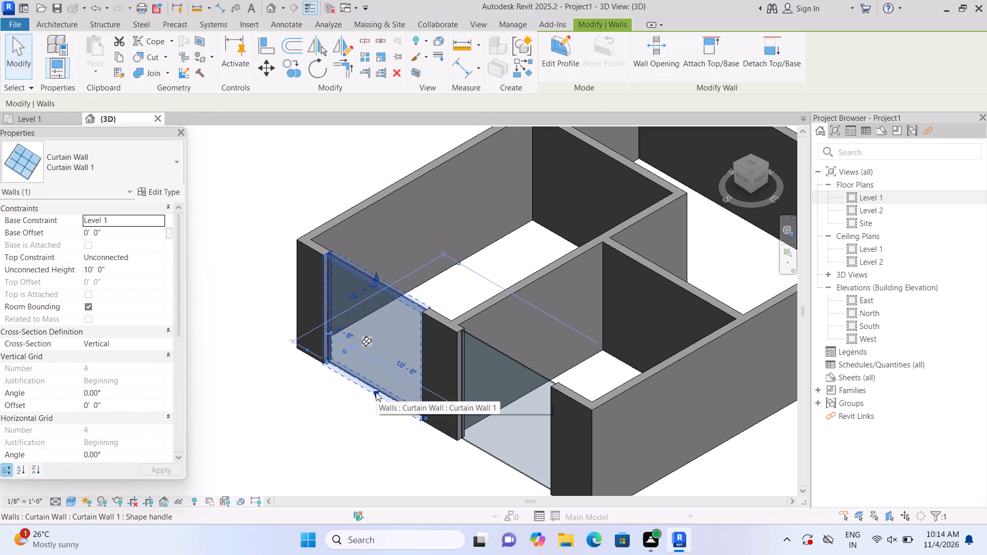
pyautogui.moveTo(376, 391); pyautogui.dragTo(385, 378)
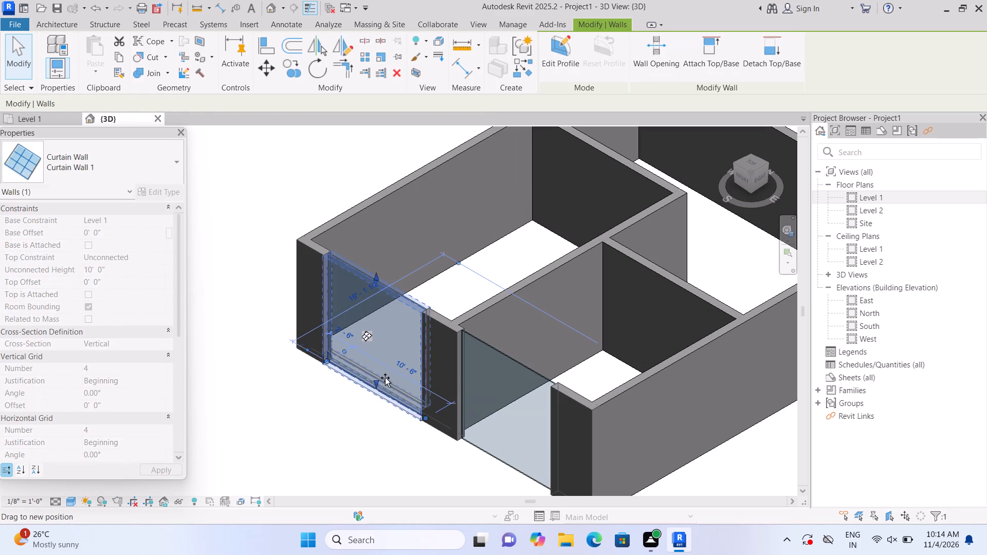
pyautogui.moveTo(385, 378); pyautogui.dragTo(387, 374)
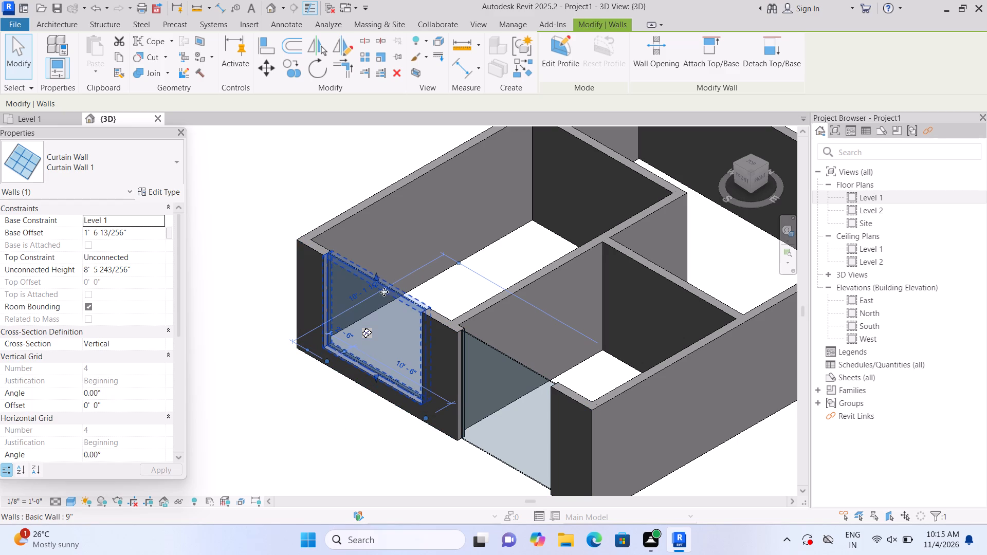
pyautogui.moveTo(376, 275); pyautogui.dragTo(373, 290)
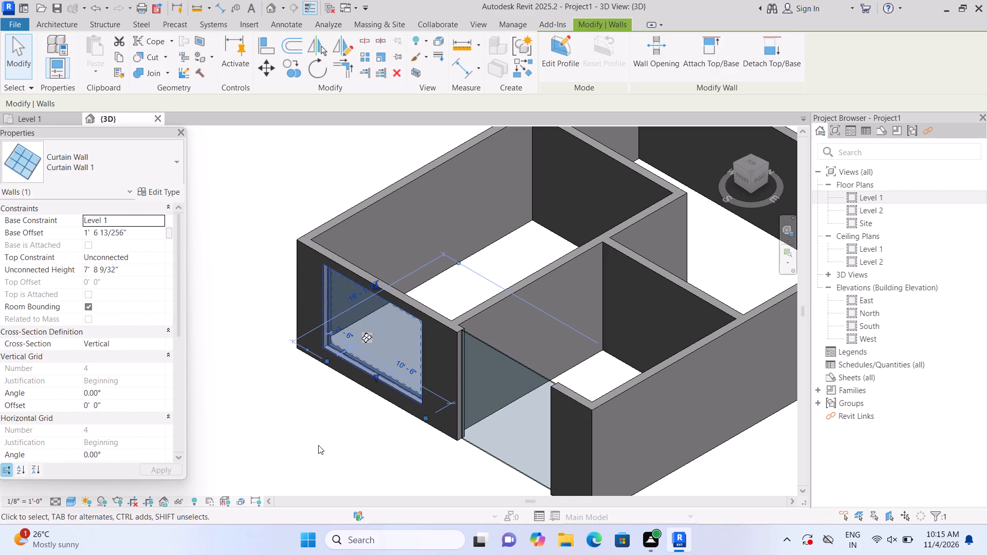
pyautogui.click(318, 445)
# Reshape the southeast room's curtain wall into a window opening with about 9 1/2" base offset and about 8'-6" unconnected height.
pyautogui.moveTo(330, 427); pyautogui.dragTo(255, 386, button='middle')
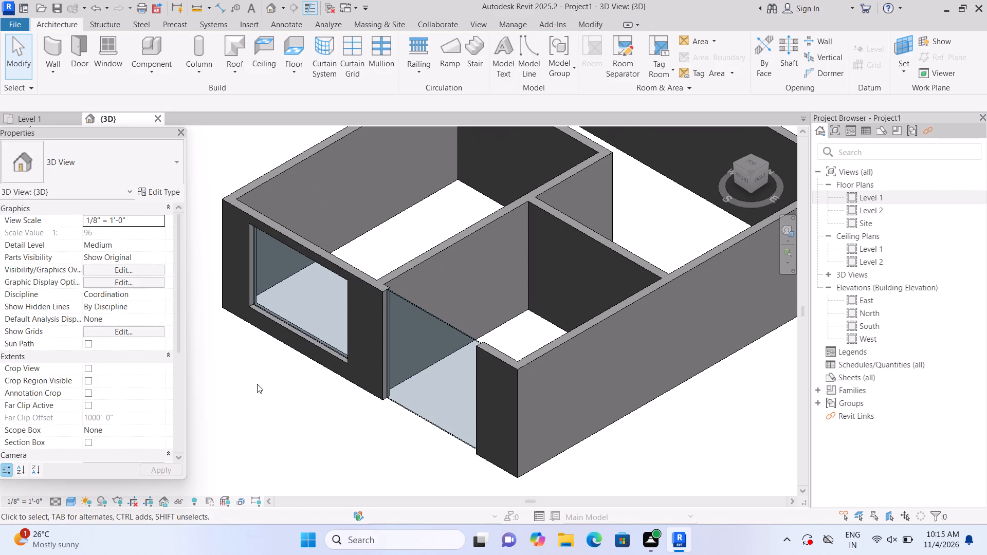
pyautogui.scroll(1, 432, 346)
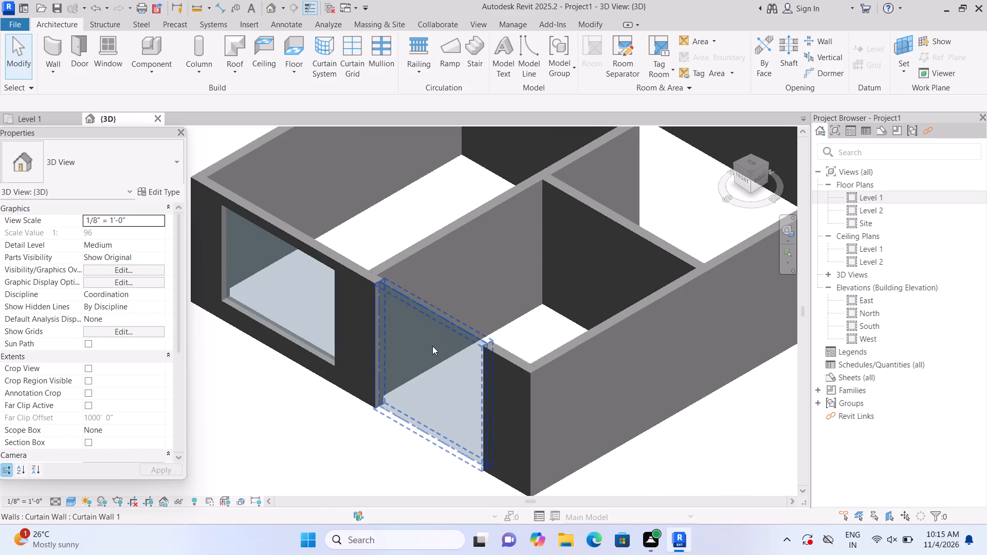
pyautogui.click(432, 346)
pyautogui.moveTo(432, 305); pyautogui.dragTo(432, 321)
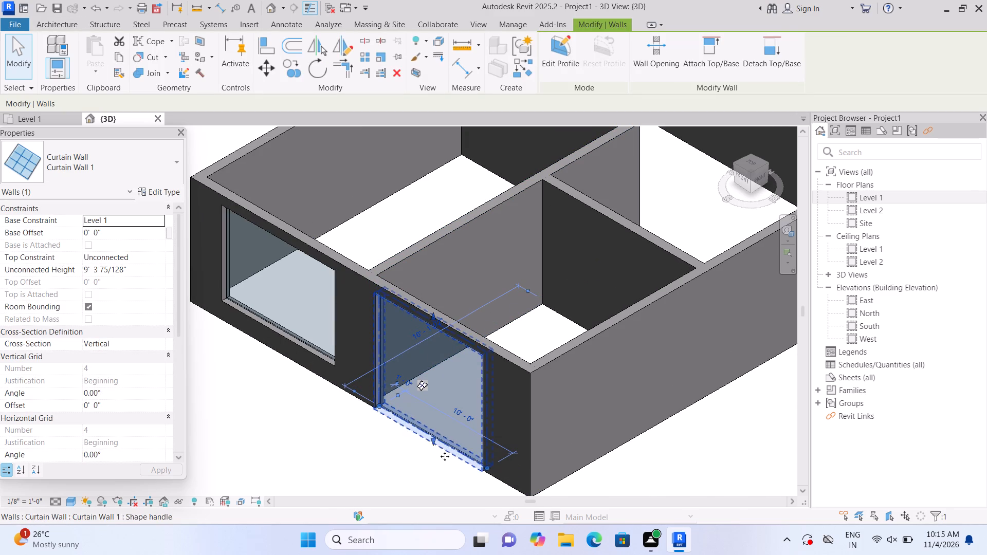
pyautogui.moveTo(433, 441); pyautogui.dragTo(429, 427)
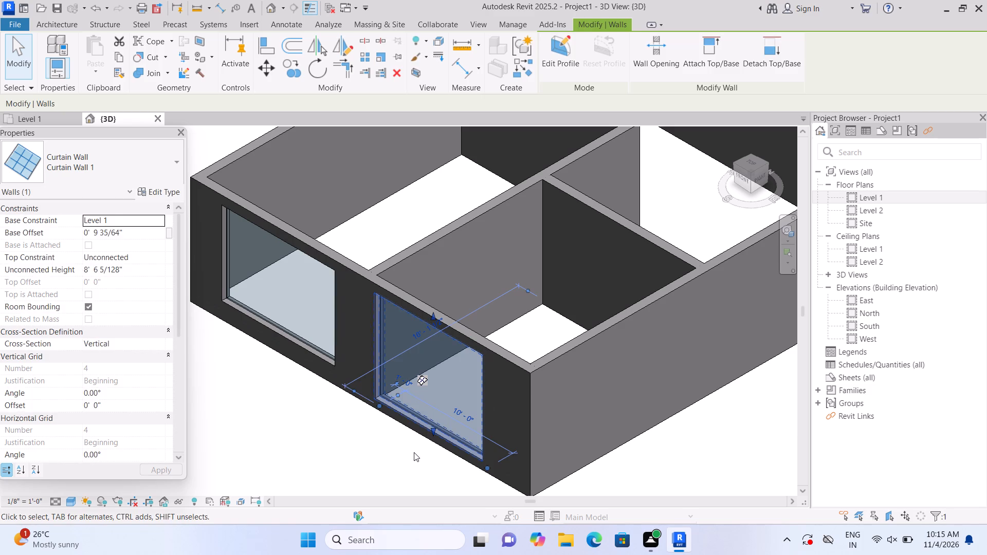
pyautogui.click(414, 453)
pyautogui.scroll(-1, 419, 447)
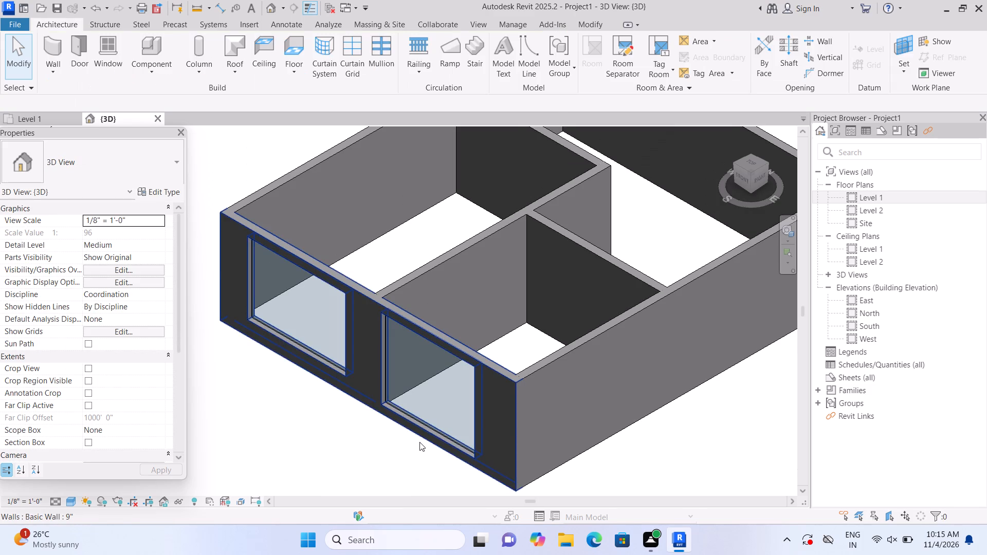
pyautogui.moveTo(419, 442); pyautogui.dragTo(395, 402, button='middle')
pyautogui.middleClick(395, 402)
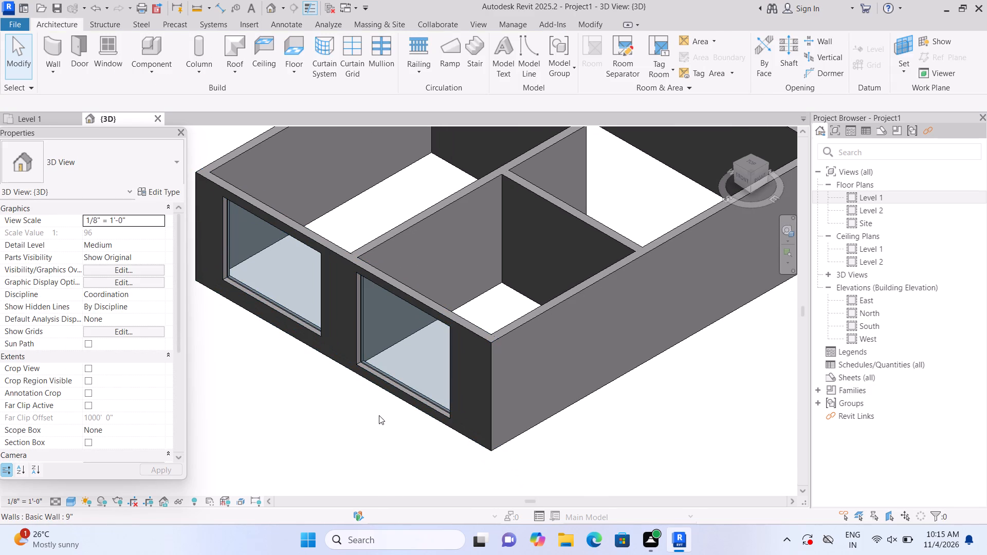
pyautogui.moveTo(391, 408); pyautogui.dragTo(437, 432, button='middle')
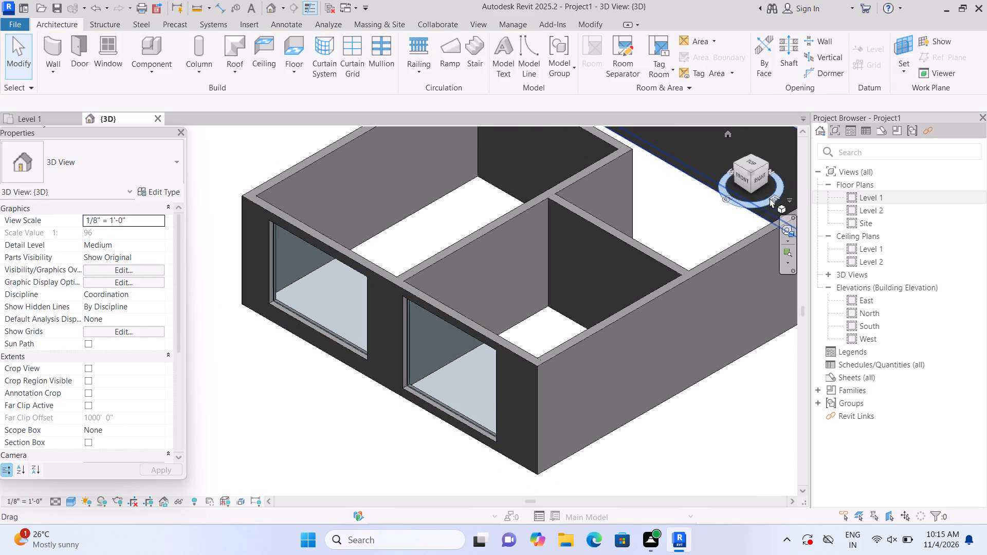
# On the Level 1 plan, create an in-place Generic Models component named Generic Models 1 and start a solid extrusion in it.
pyautogui.doubleClick(851, 194)
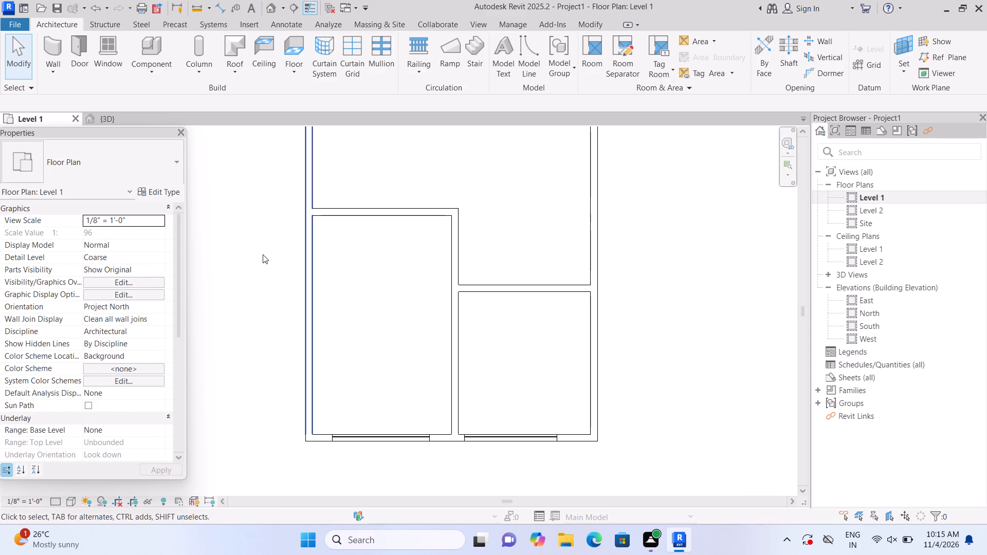
pyautogui.click(154, 74)
pyautogui.click(176, 117)
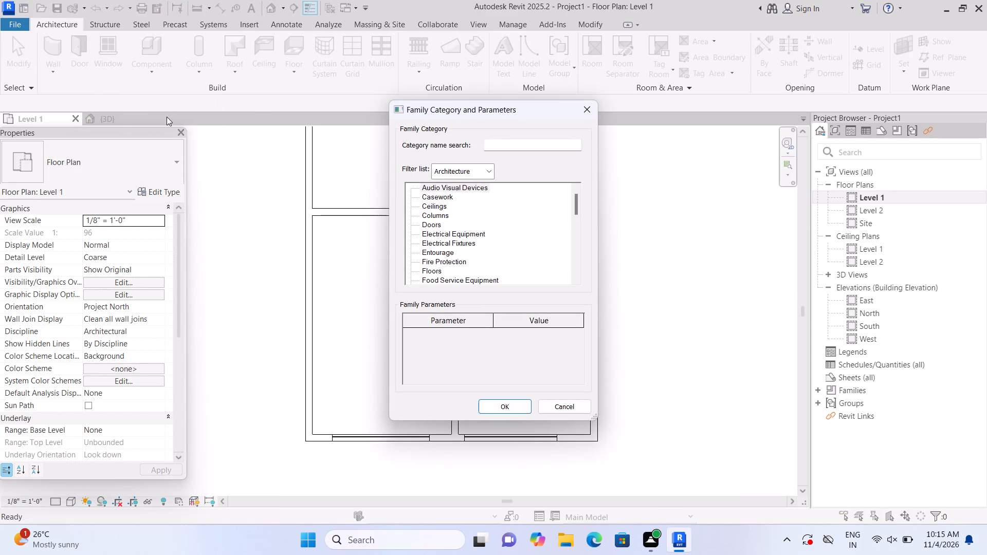
pyautogui.scroll(-3, 518, 242)
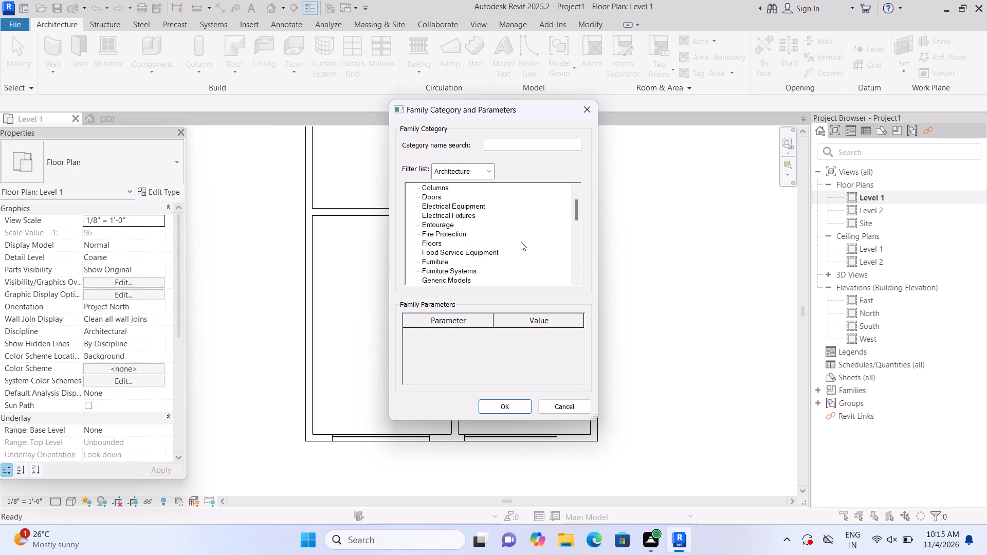
pyautogui.scroll(-1, 521, 242)
pyautogui.click(463, 268)
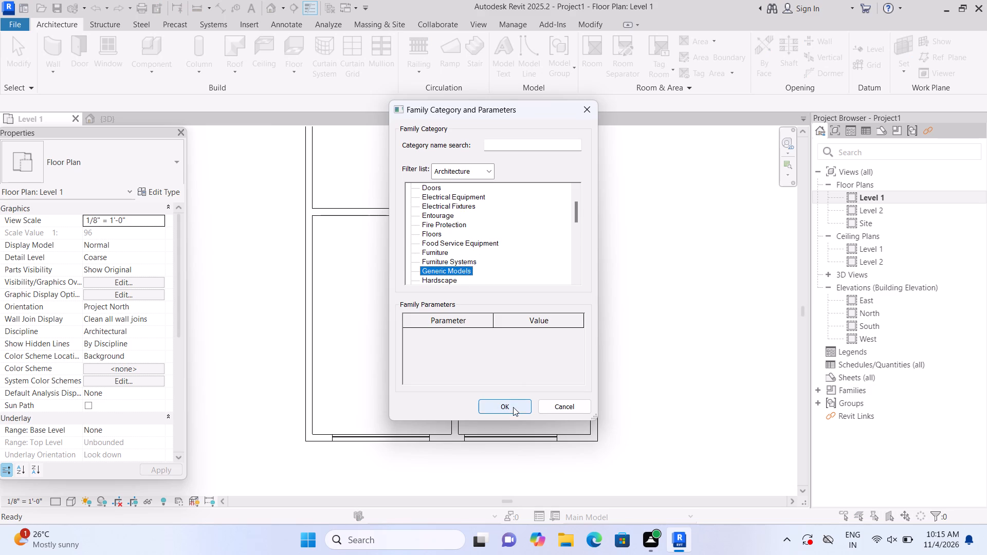
pyautogui.click(513, 404)
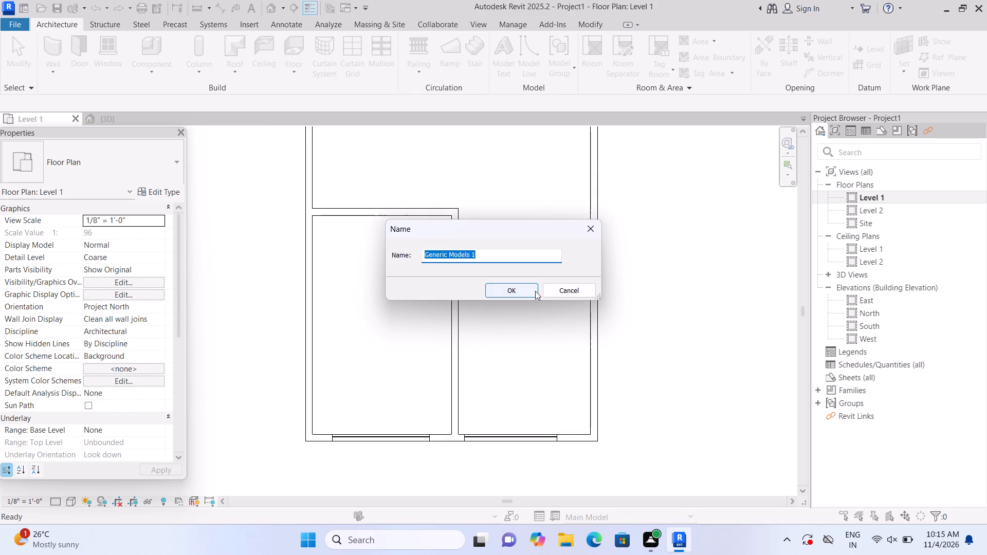
pyautogui.click(529, 288)
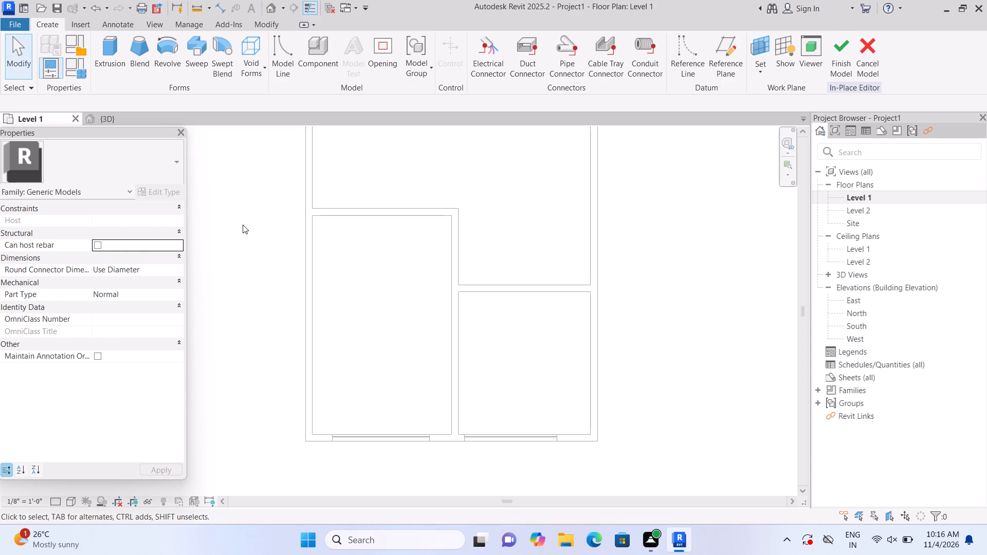
pyautogui.click(115, 75)
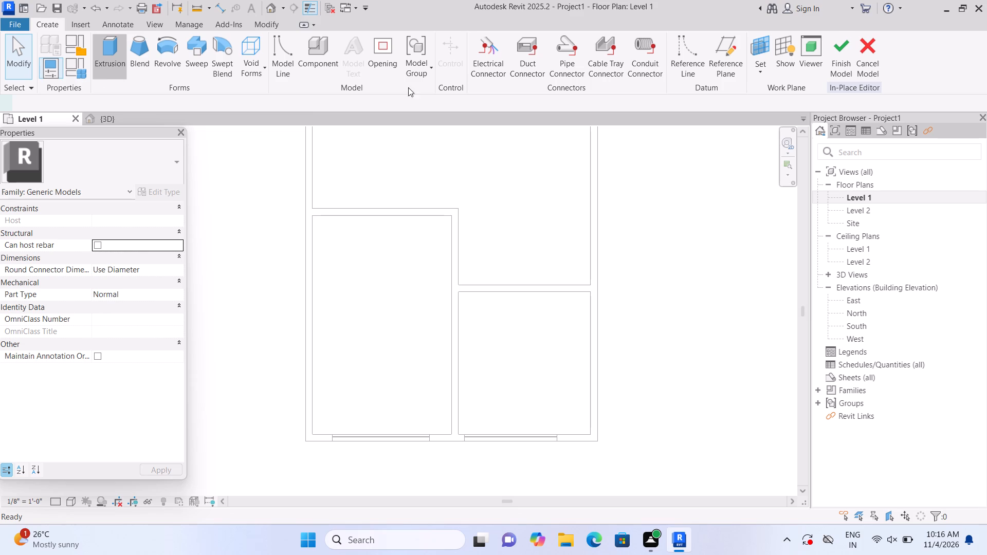
pyautogui.click(590, 76)
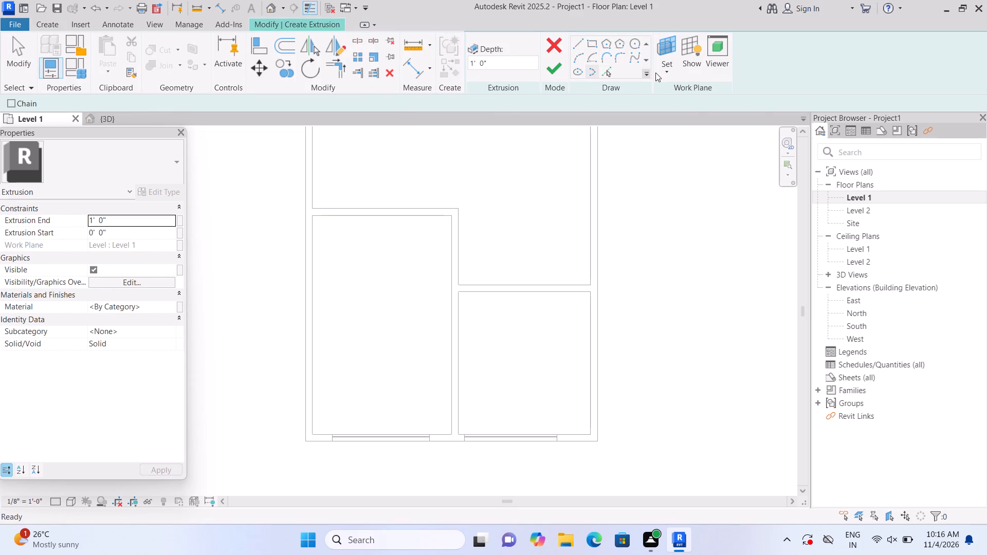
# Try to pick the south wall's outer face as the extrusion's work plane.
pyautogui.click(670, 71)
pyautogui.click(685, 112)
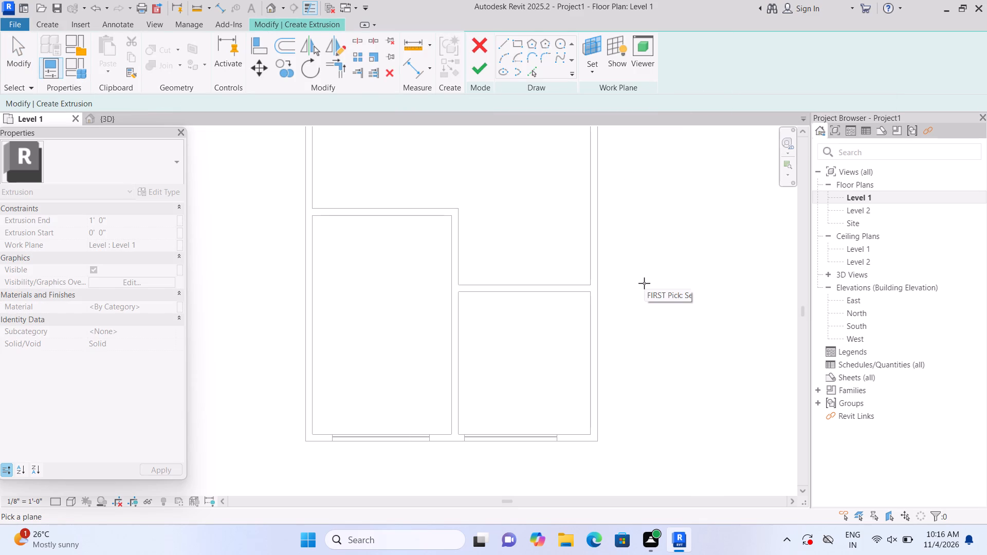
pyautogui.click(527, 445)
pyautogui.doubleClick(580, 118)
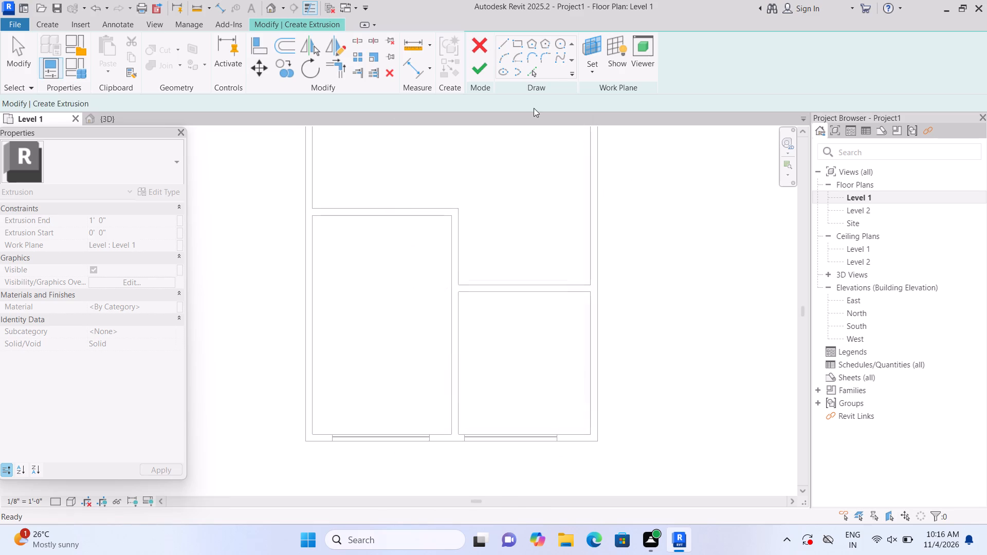
# Sketch a rectangular extrusion profile, 15' by about 3'-7", outside the south wall from the partition's east face to the building's southeast corner.
pyautogui.click(516, 42)
pyautogui.moveTo(535, 422); pyautogui.dragTo(519, 375, button='middle')
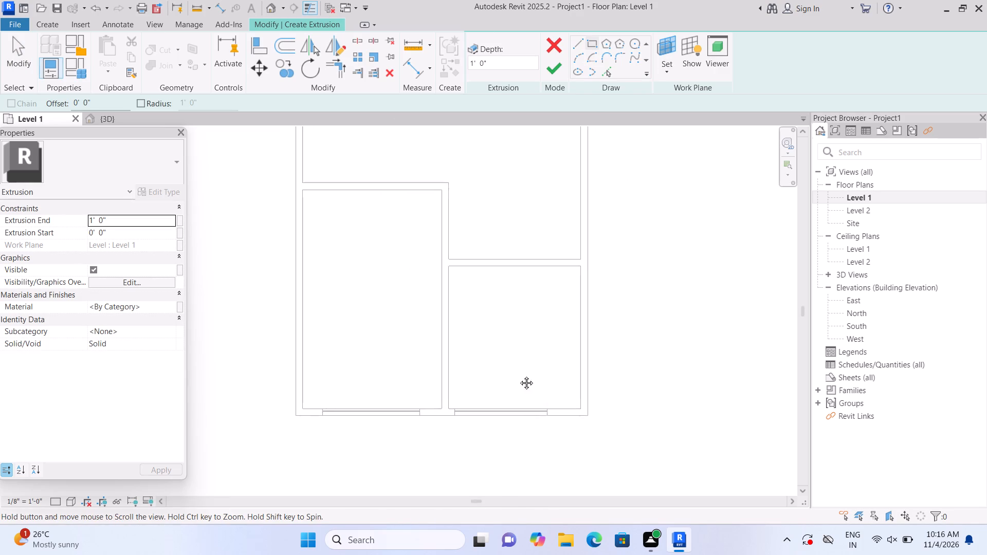
pyautogui.moveTo(519, 375); pyautogui.dragTo(517, 360, button='middle')
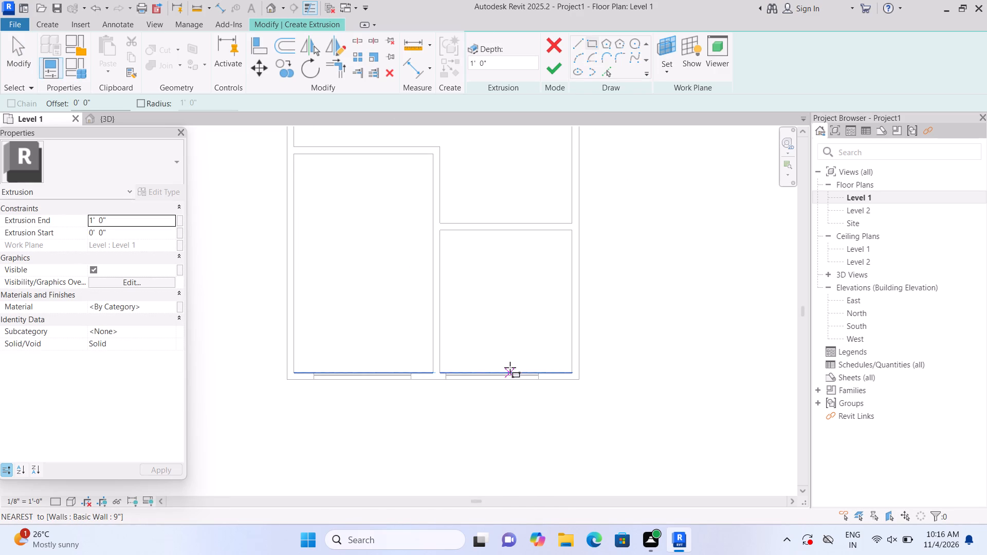
pyautogui.click(445, 382)
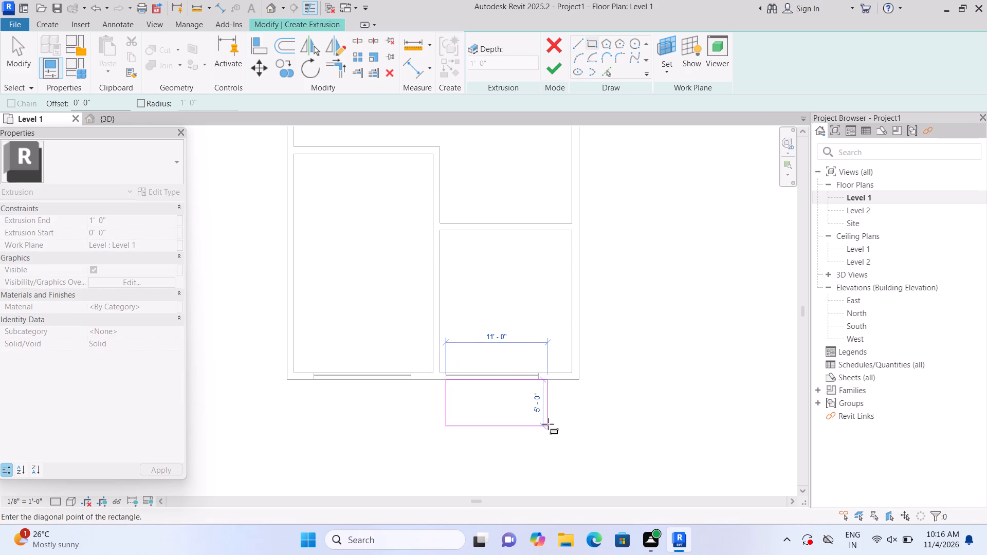
pyautogui.scroll(1, 552, 422)
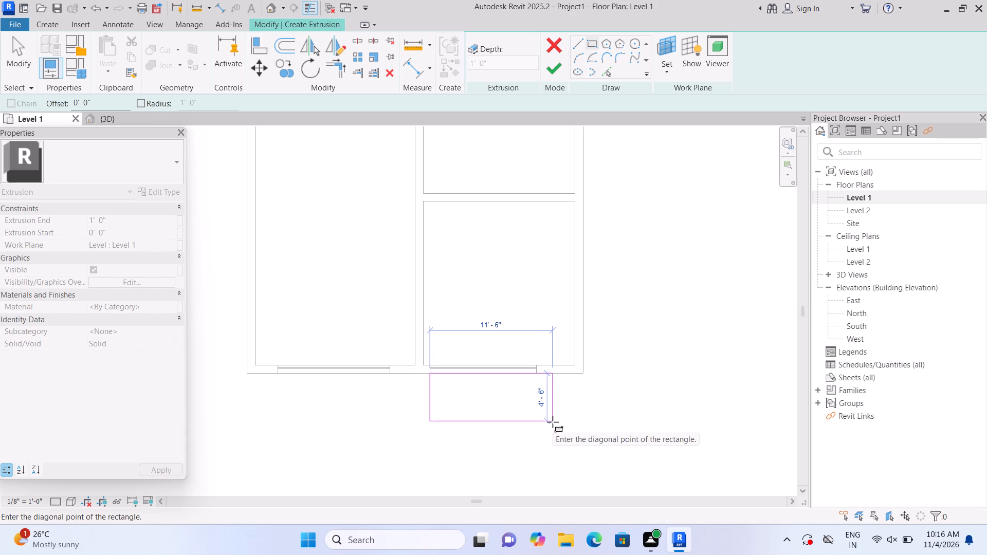
pyautogui.press('Escape')
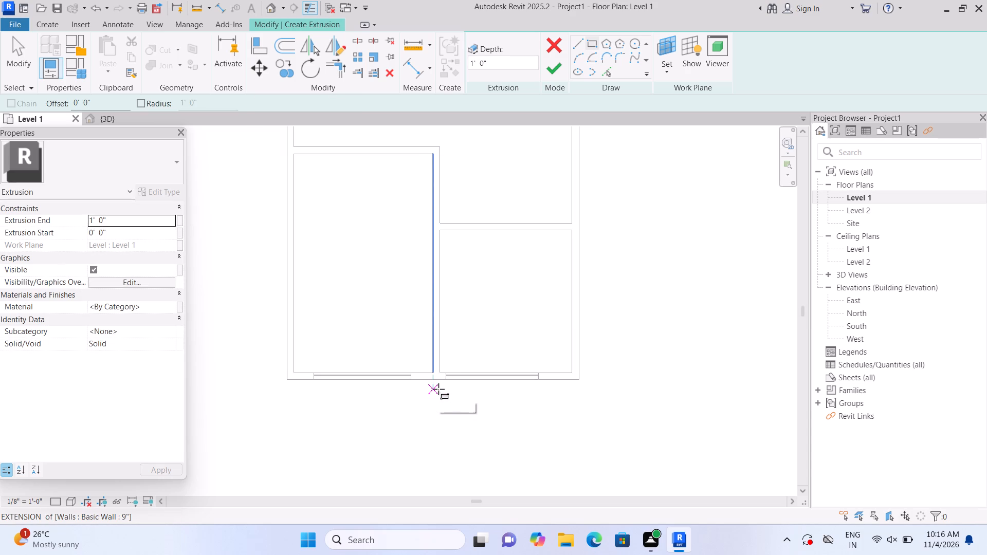
pyautogui.click(440, 383)
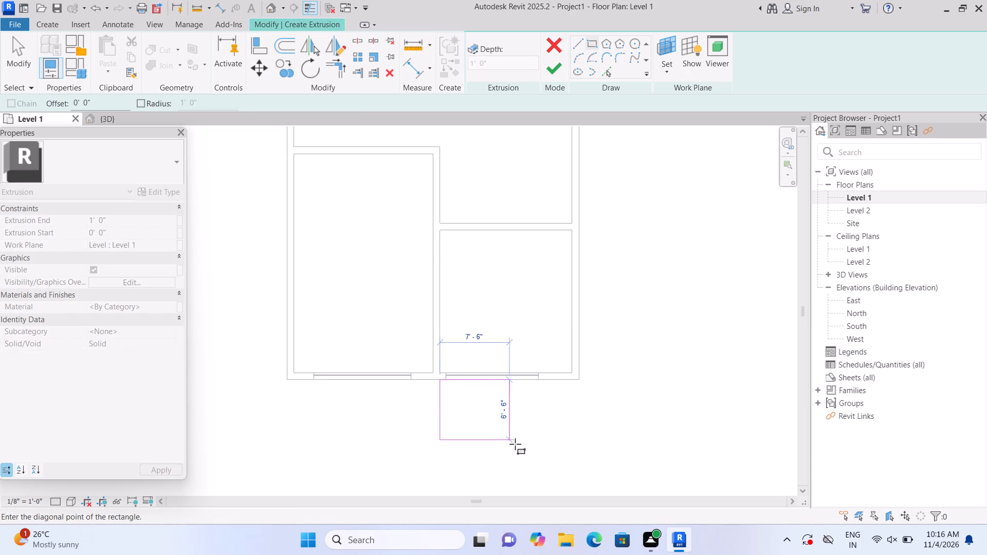
pyautogui.moveTo(568, 453); pyautogui.dragTo(565, 410, button='middle')
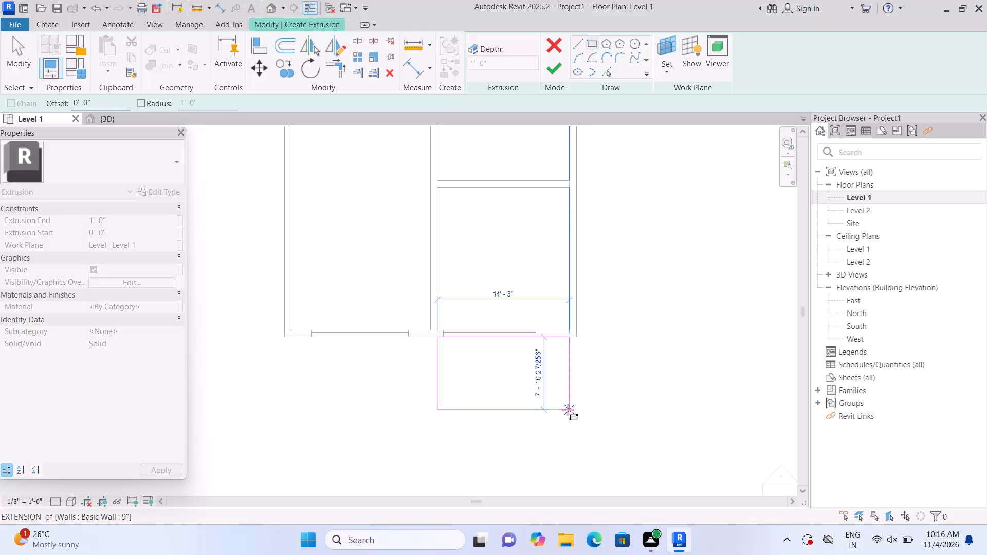
pyautogui.scroll(1, 568, 410)
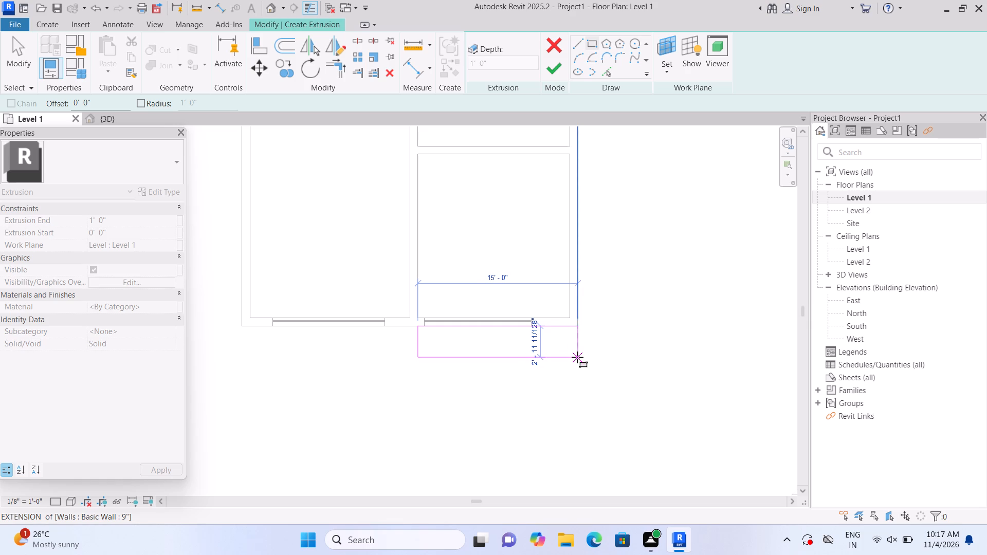
pyautogui.click(582, 365)
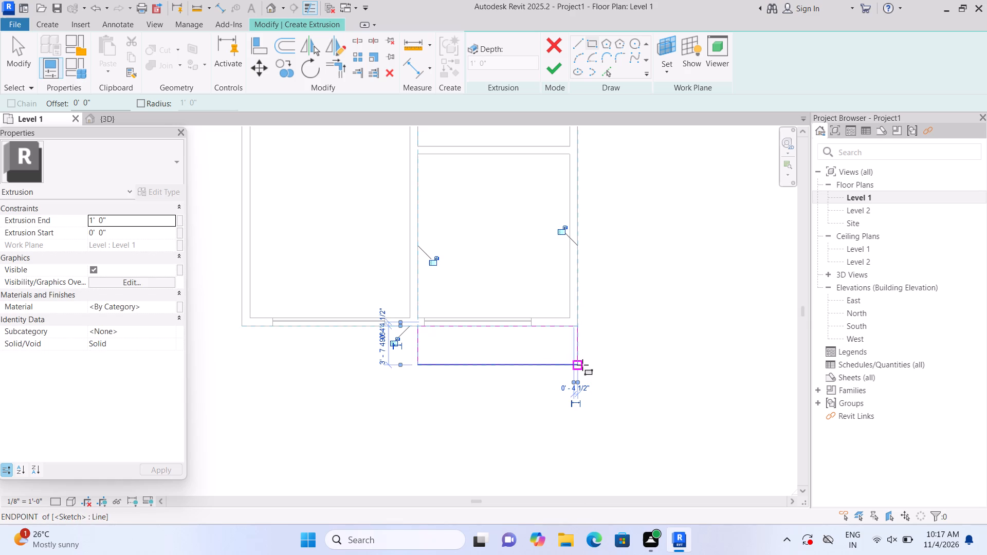
# Finish the rectangular sketch outside the south wall as a 1' thick solid extrusion starting at 0'.
pyautogui.doubleClick(549, 65)
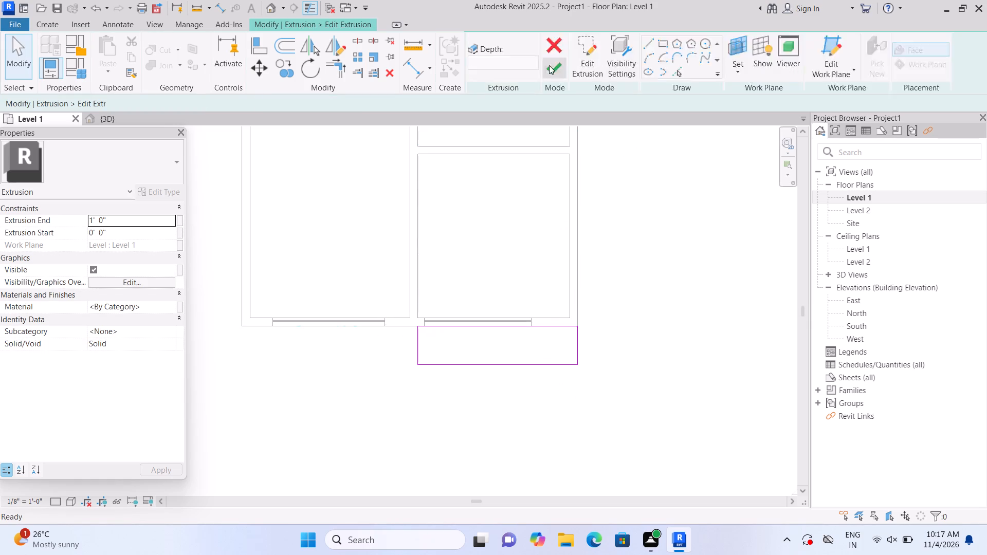
pyautogui.doubleClick(488, 66)
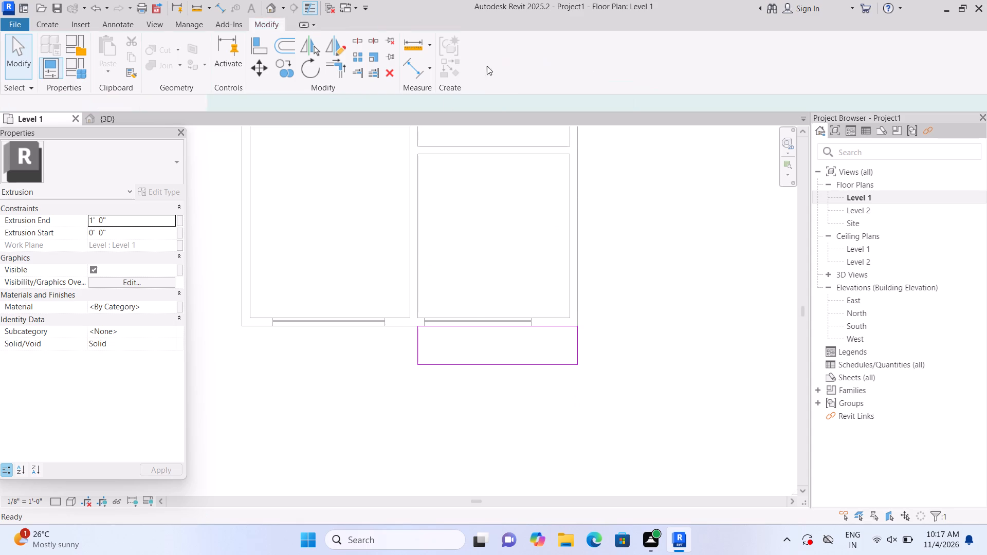
pyautogui.click(746, 261)
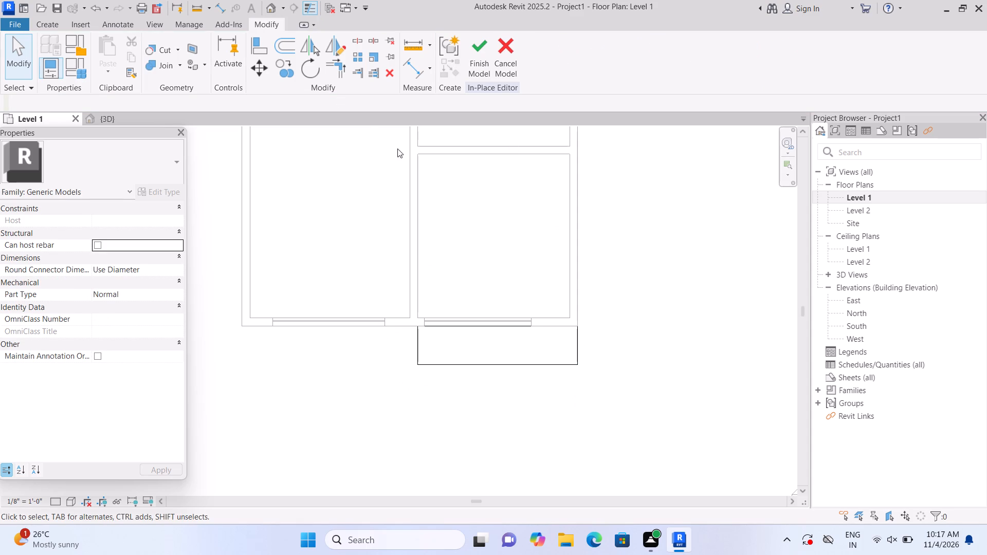
# Check the slab below the southeast curtain wall in the 3D view and finish the in-place model.
pyautogui.click(268, 8)
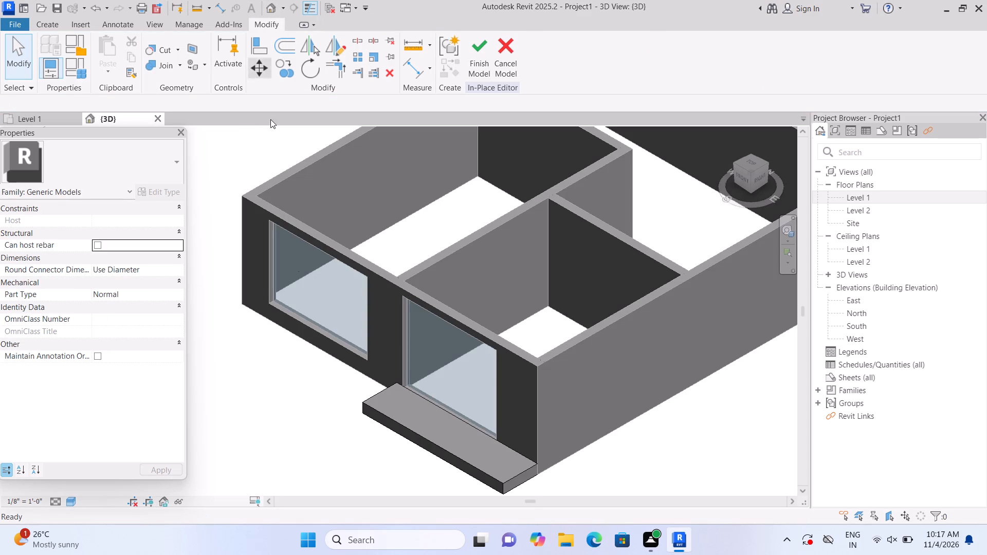
pyautogui.scroll(1, 292, 353)
pyautogui.moveTo(292, 353); pyautogui.dragTo(206, 214, button='middle')
pyautogui.scroll(3, 359, 319)
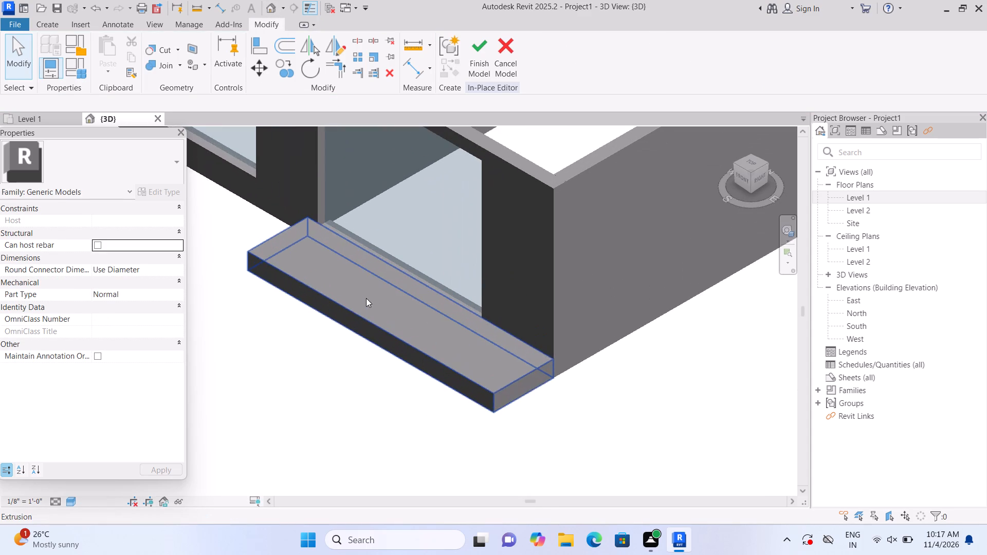
pyautogui.scroll(1, 366, 298)
pyautogui.scroll(-1, 315, 331)
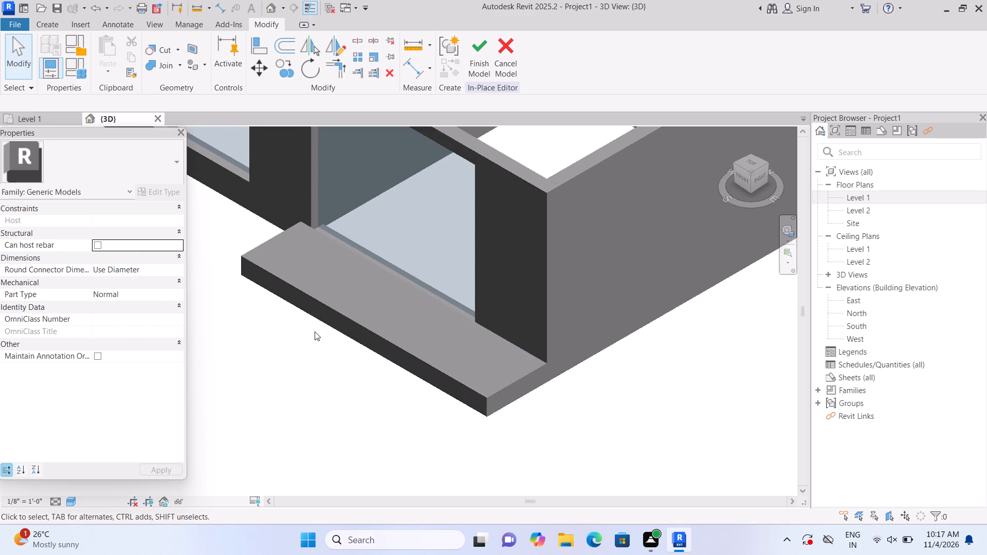
pyautogui.scroll(2, 315, 329)
pyautogui.moveTo(317, 321); pyautogui.dragTo(423, 418, button='middle')
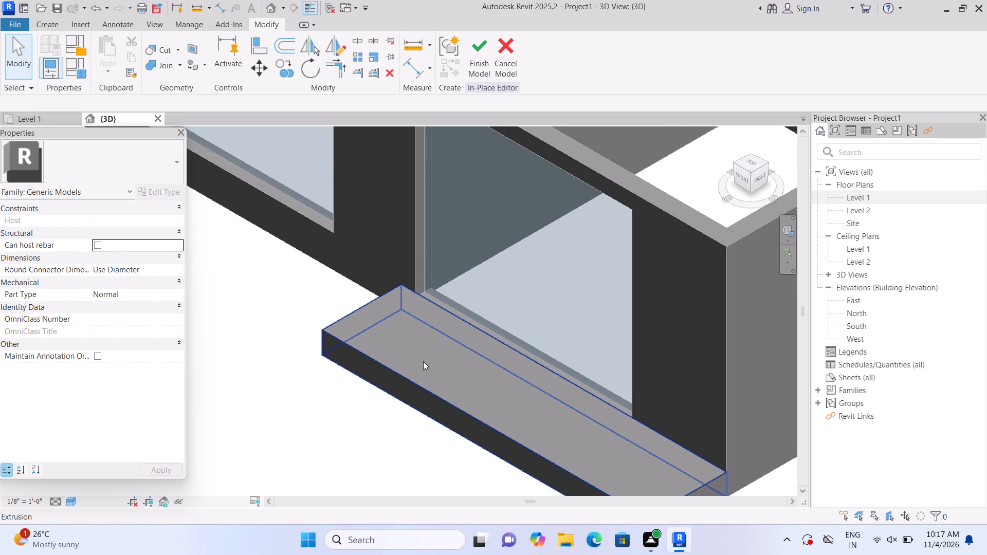
pyautogui.click(422, 359)
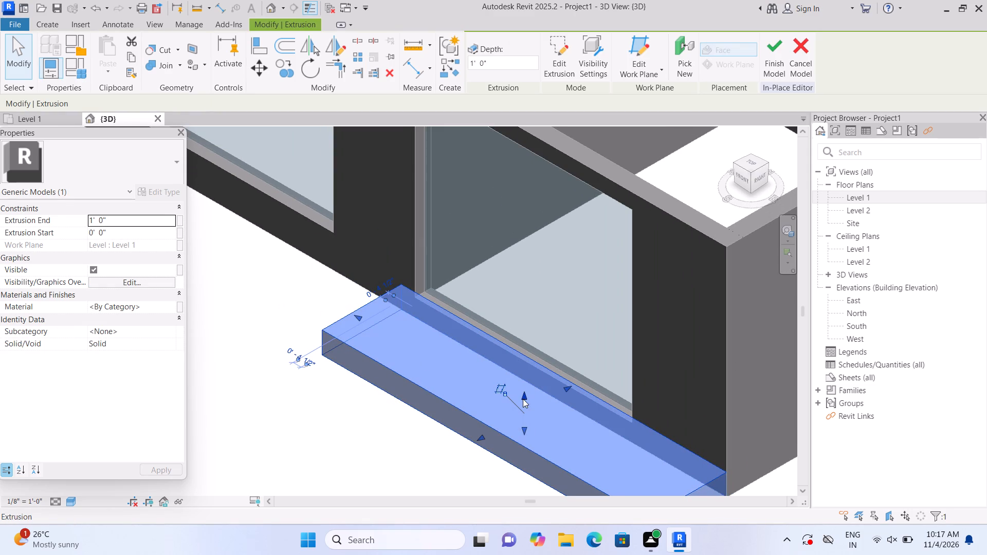
pyautogui.click(437, 445)
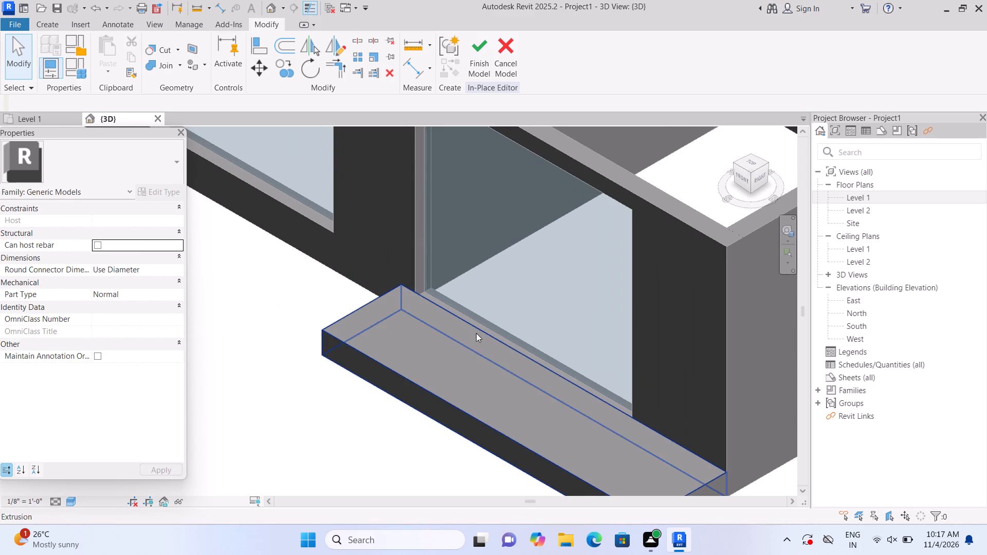
pyautogui.scroll(-3, 489, 301)
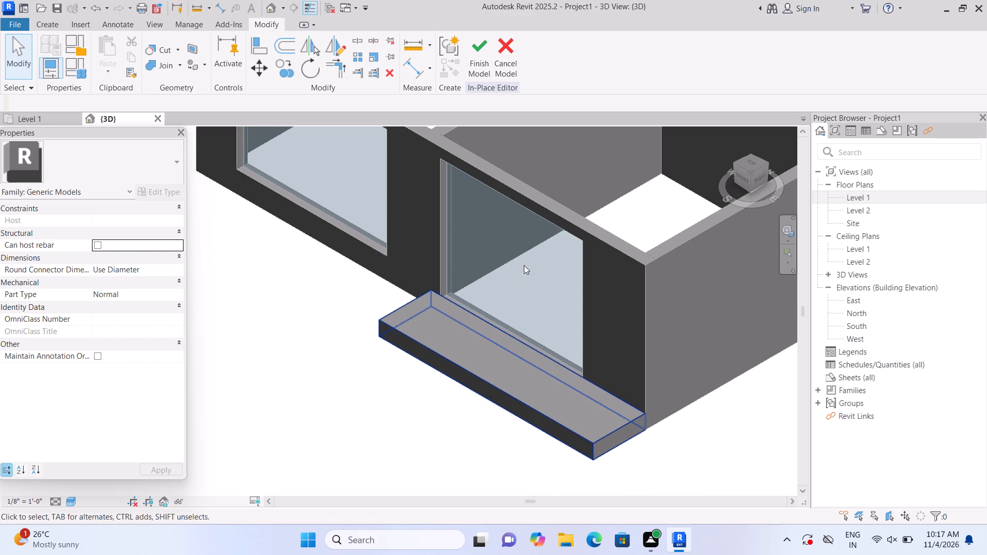
pyautogui.click(480, 60)
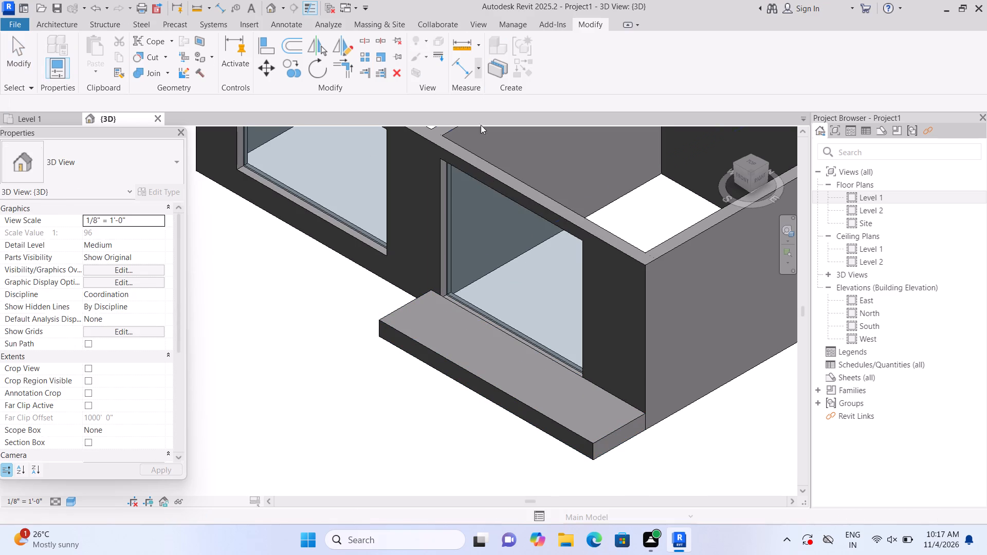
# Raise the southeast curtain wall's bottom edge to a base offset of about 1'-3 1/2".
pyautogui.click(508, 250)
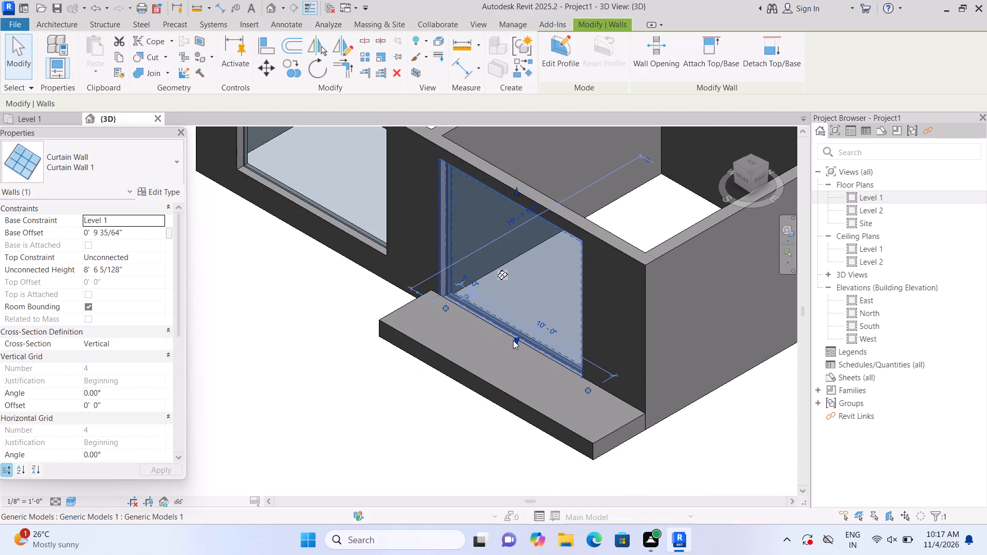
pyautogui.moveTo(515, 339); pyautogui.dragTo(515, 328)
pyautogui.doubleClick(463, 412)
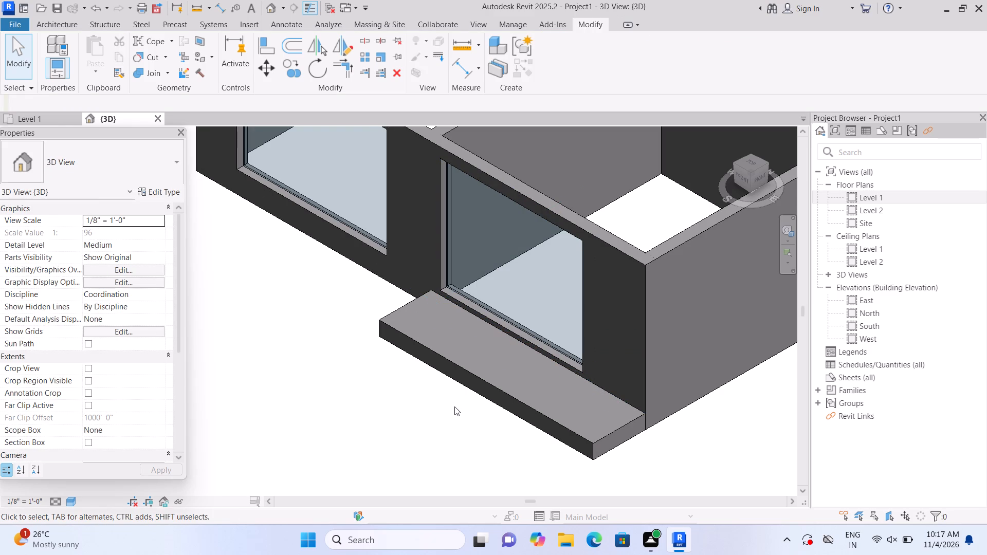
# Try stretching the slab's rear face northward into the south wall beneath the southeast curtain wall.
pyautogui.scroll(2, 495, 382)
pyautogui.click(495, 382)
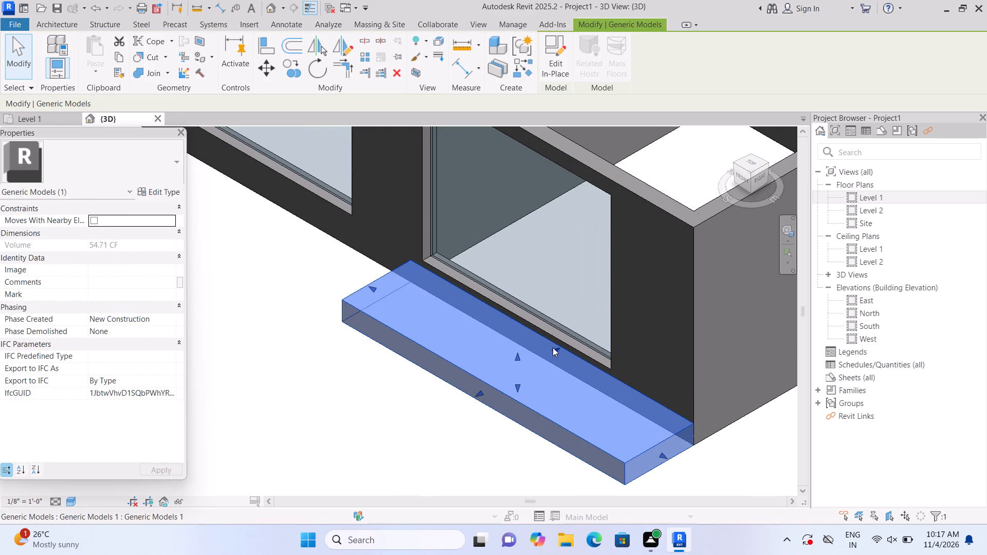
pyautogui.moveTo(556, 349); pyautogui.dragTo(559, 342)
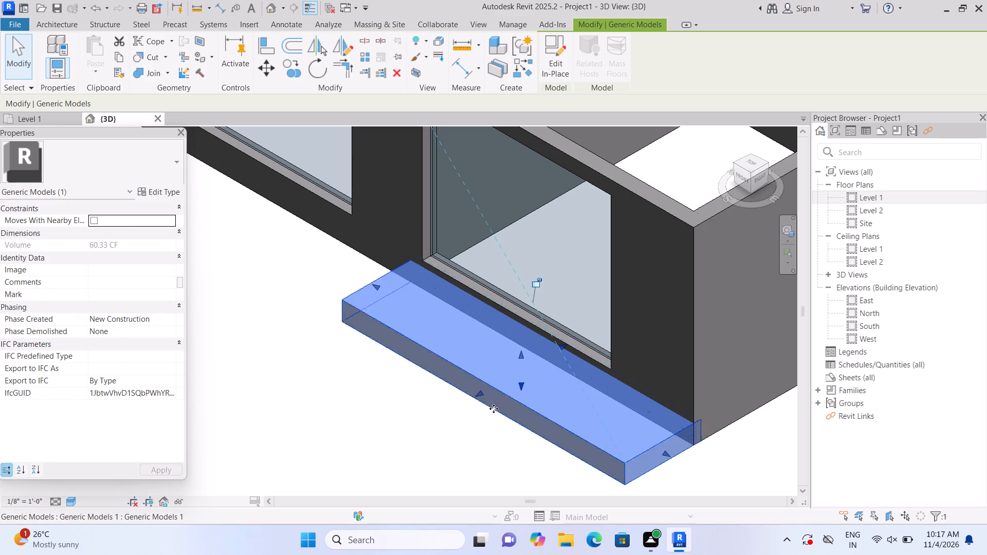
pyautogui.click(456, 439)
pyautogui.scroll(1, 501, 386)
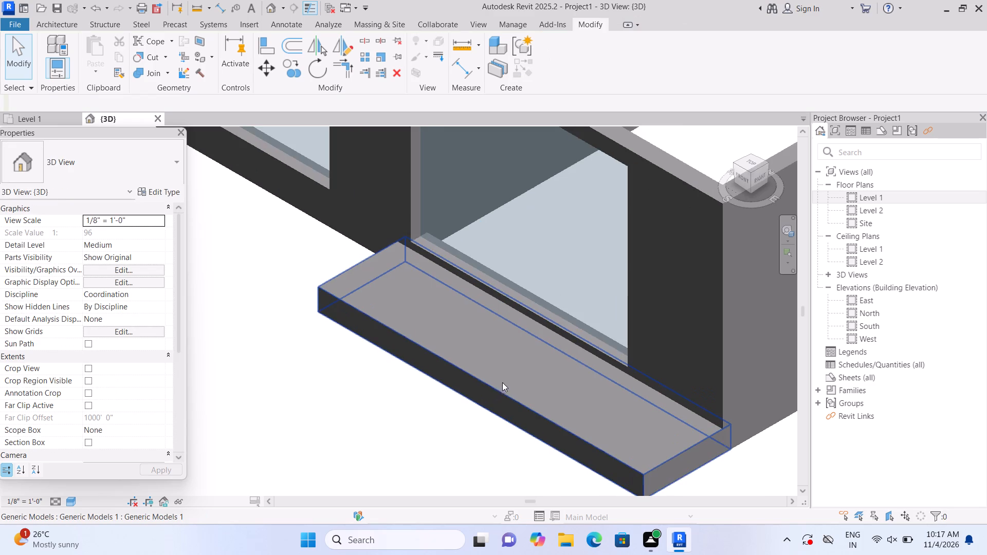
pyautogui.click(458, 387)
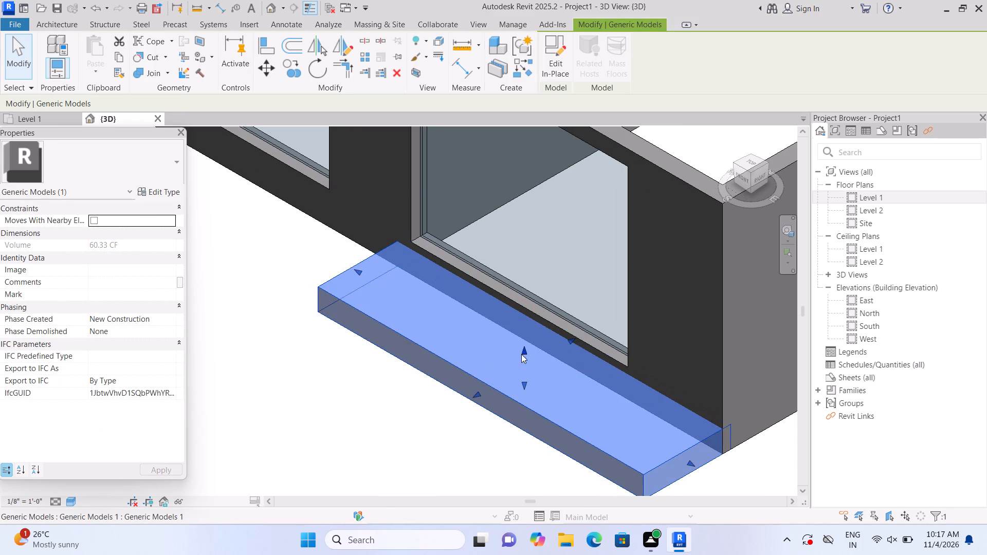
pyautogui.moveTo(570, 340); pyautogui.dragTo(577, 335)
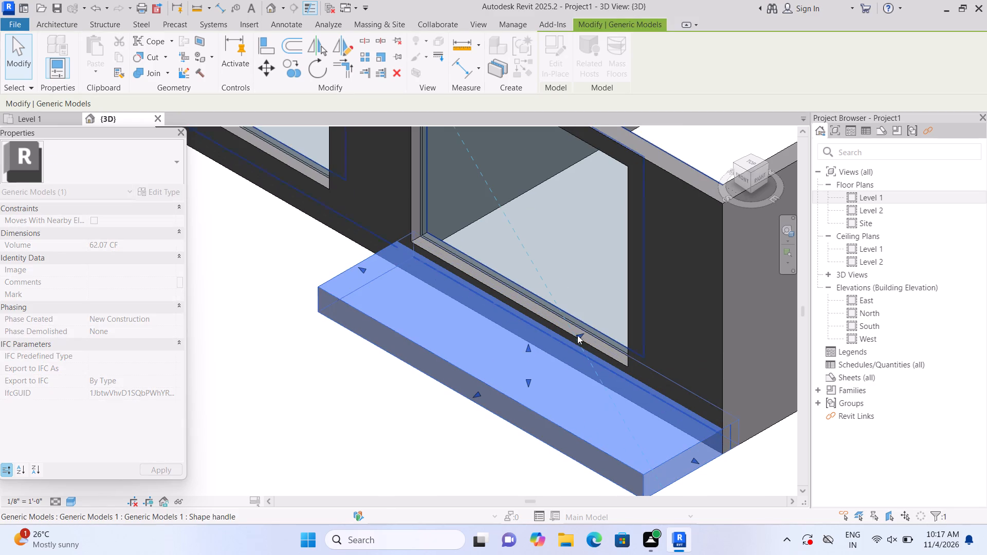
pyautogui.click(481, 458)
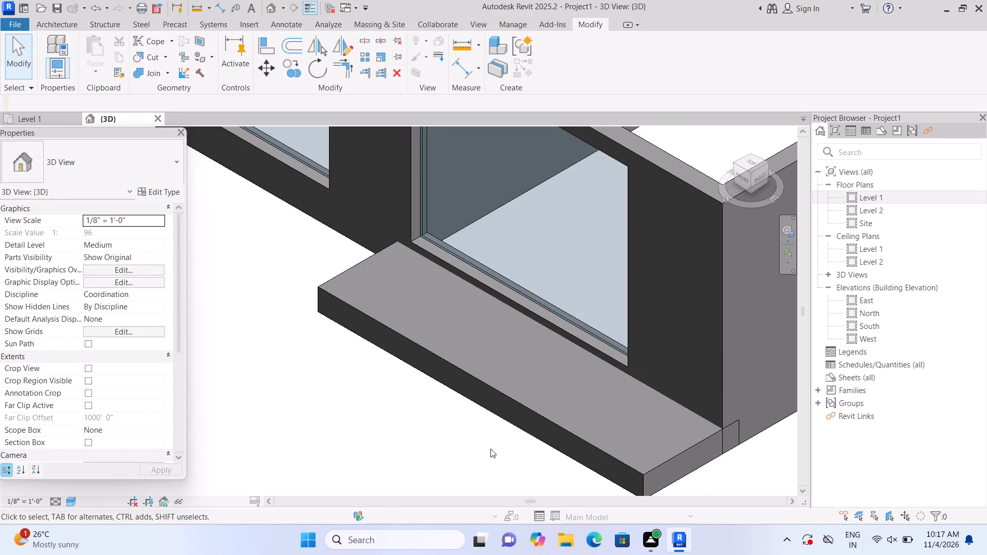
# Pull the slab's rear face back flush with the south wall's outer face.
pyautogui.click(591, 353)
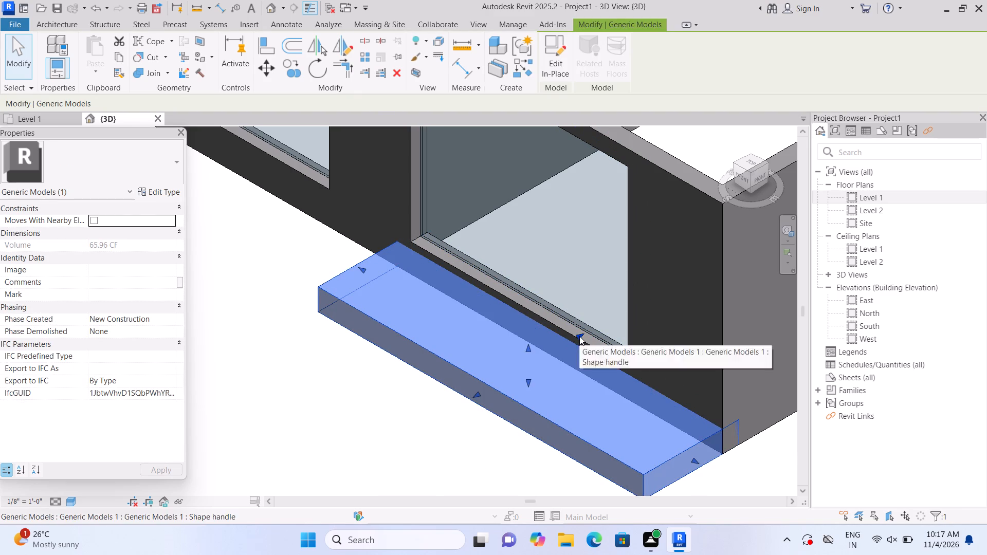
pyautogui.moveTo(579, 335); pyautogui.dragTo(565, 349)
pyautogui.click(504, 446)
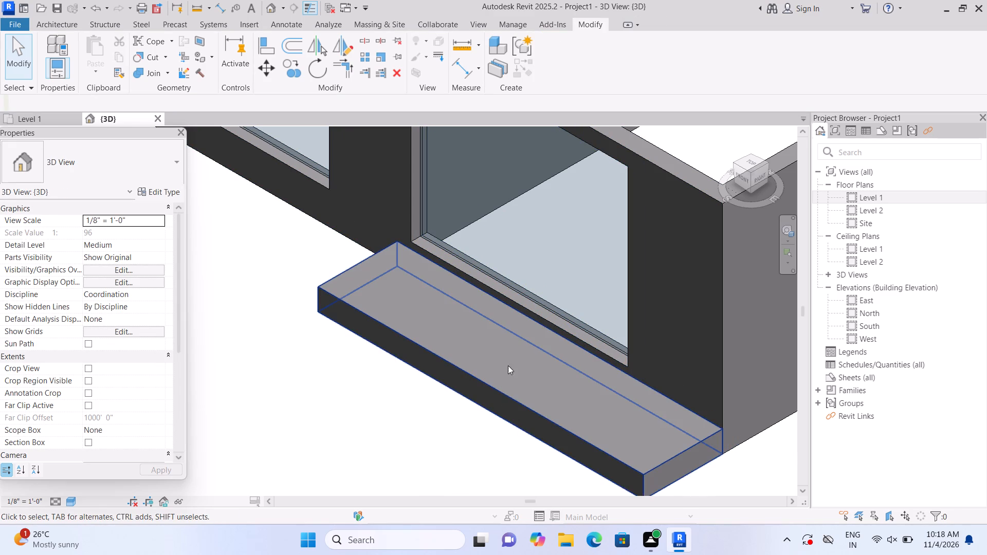
# Lower the southeast curtain wall's bottom edge to the slab's top, at a 1' base offset and about 8'-3 1/2" unconnected height.
pyautogui.click(537, 309)
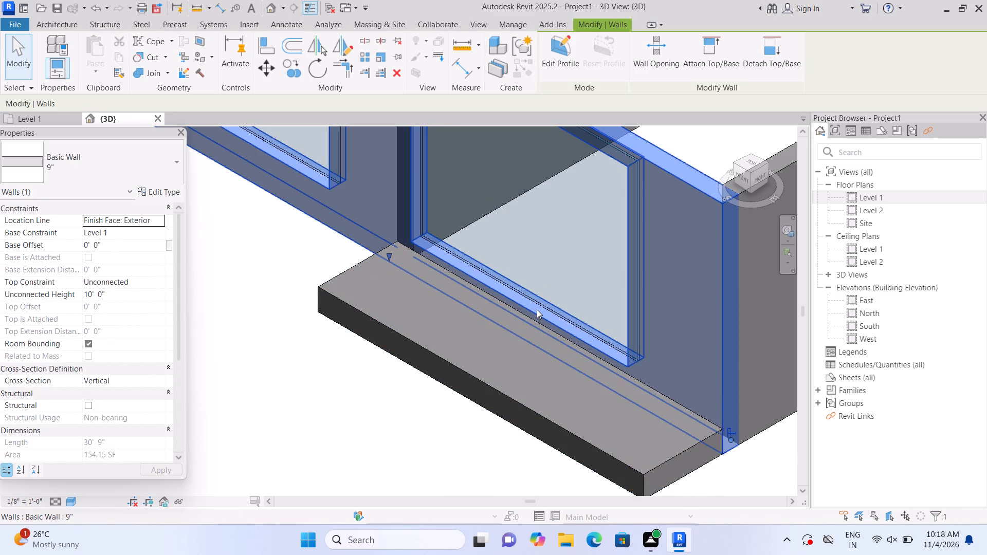
pyautogui.scroll(-2, 469, 402)
pyautogui.click(417, 436)
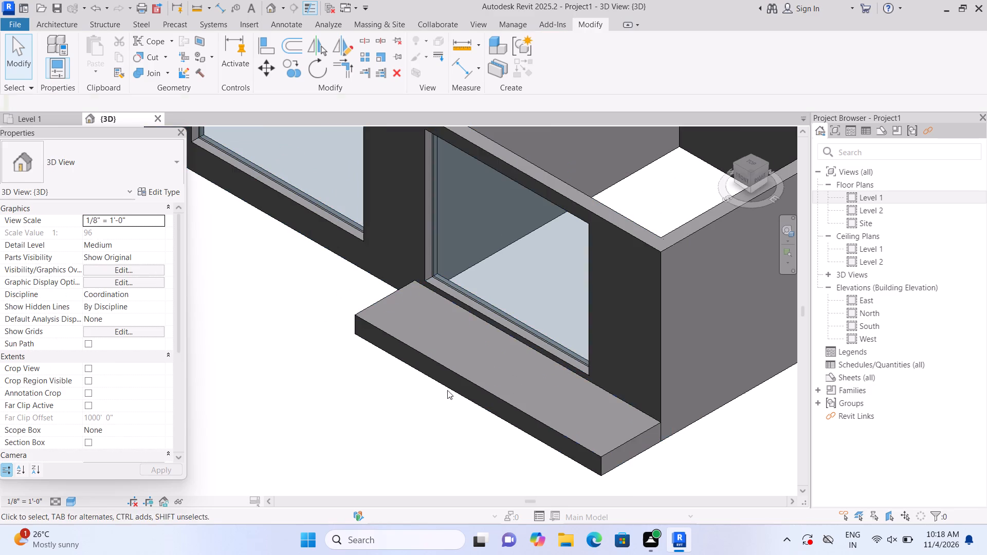
pyautogui.click(498, 313)
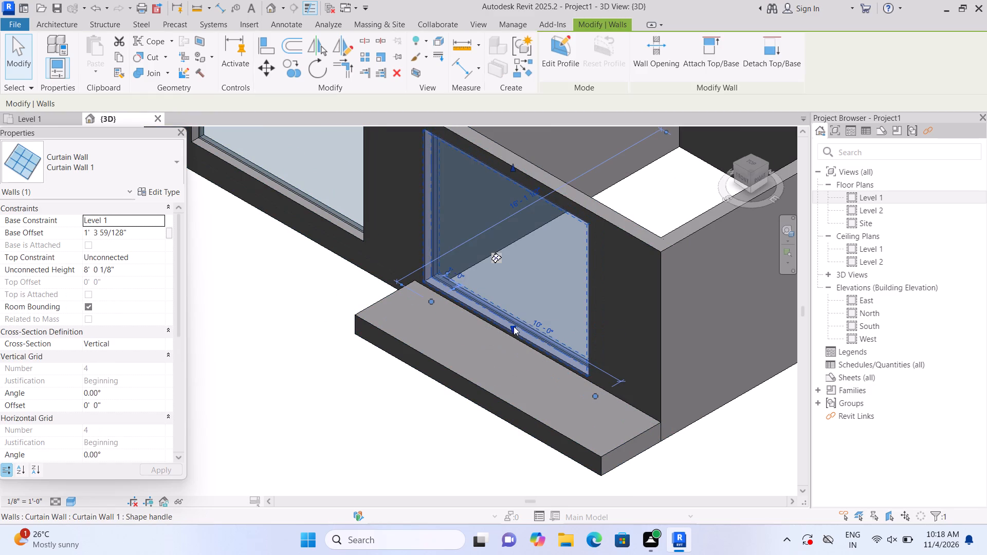
pyautogui.click(514, 326)
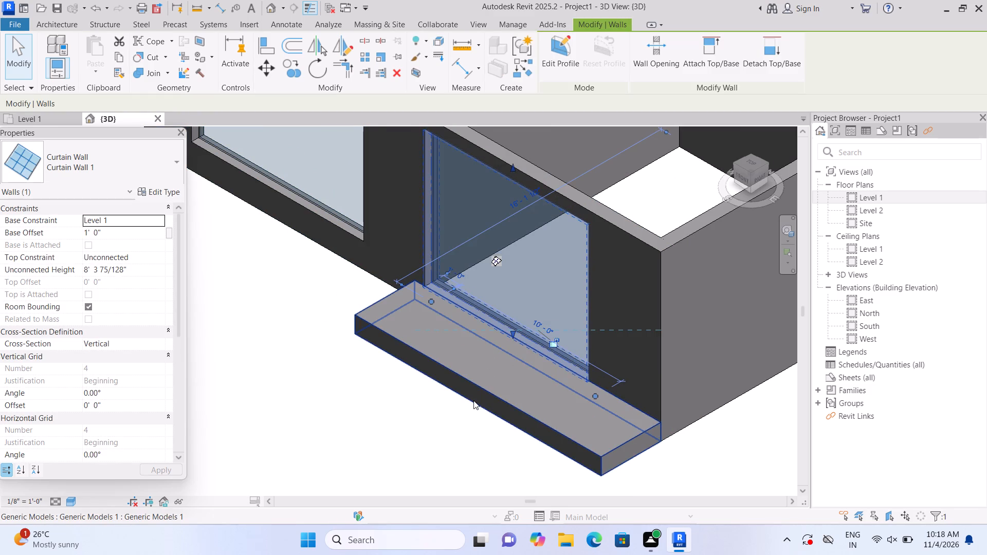
pyautogui.click(468, 415)
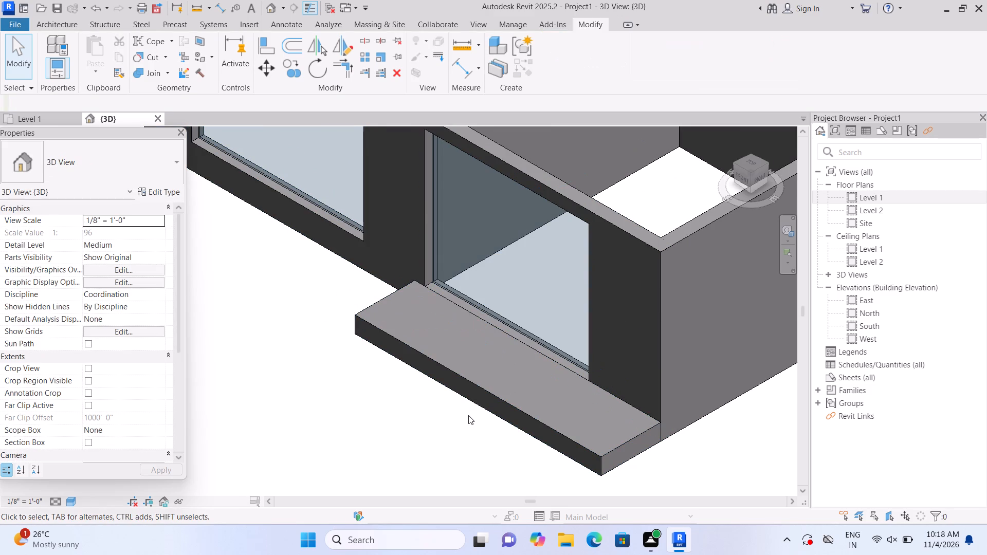
# Create another in-place component in the Generic Models category, named Generic Models 2.
pyautogui.scroll(-2, 468, 415)
pyautogui.scroll(1, 435, 387)
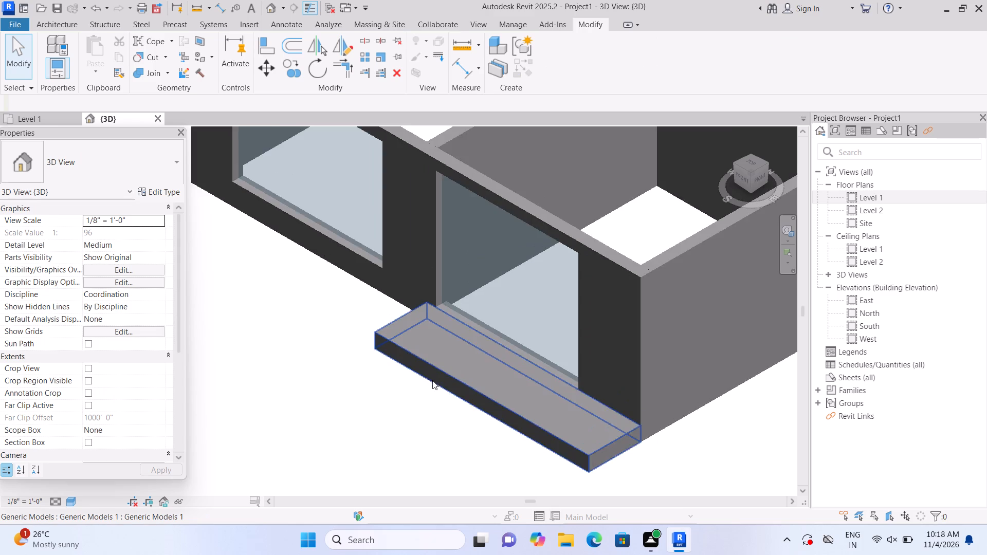
pyautogui.scroll(2, 414, 329)
pyautogui.scroll(-4, 378, 414)
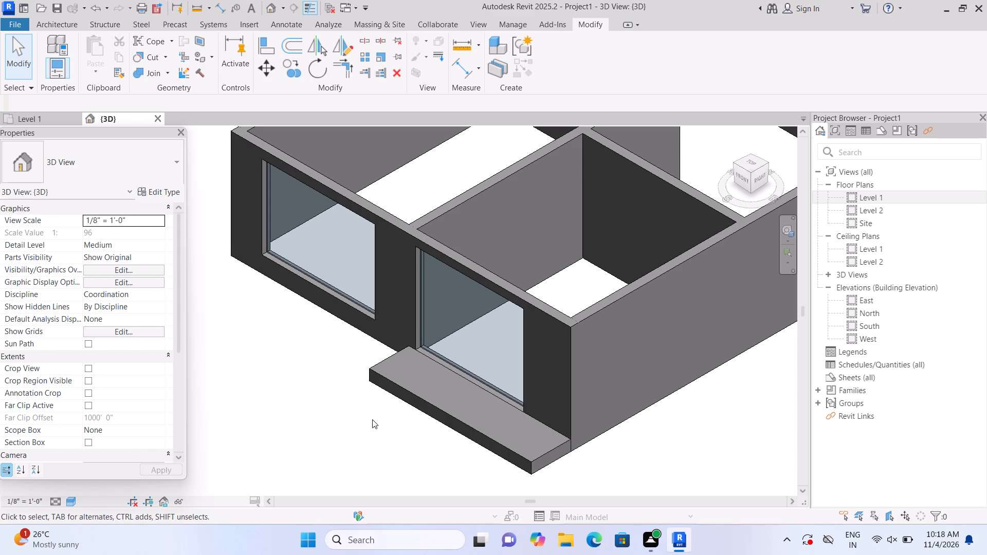
pyautogui.moveTo(371, 420); pyautogui.dragTo(338, 356, button='middle')
pyautogui.scroll(1, 374, 421)
pyautogui.middleClick(374, 421)
pyautogui.click(57, 20)
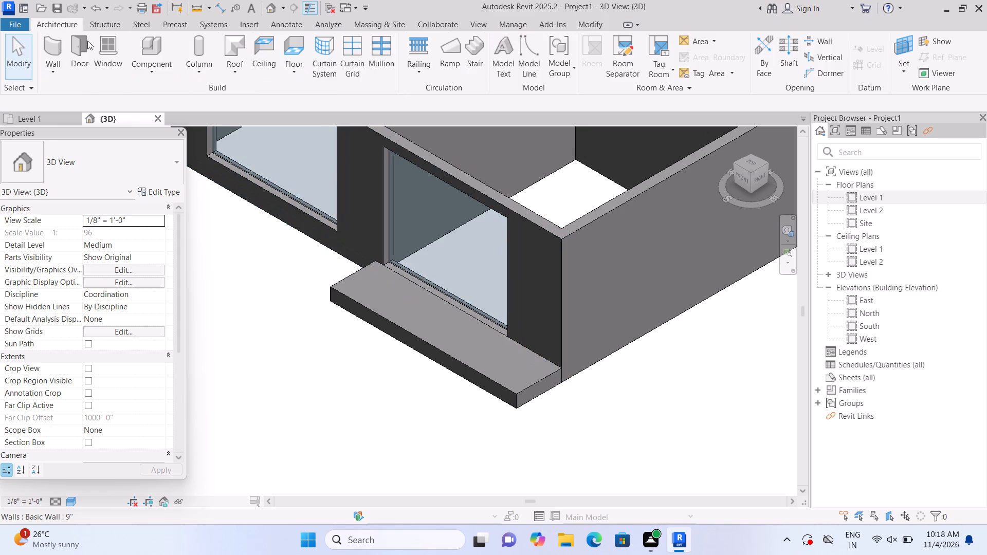
pyautogui.click(155, 71)
pyautogui.click(178, 121)
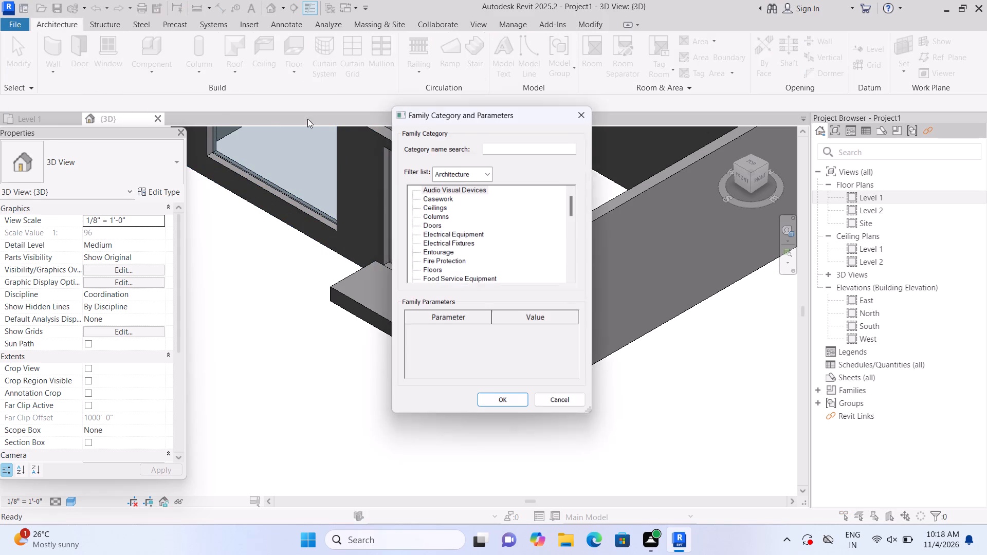
pyautogui.scroll(-5, 517, 231)
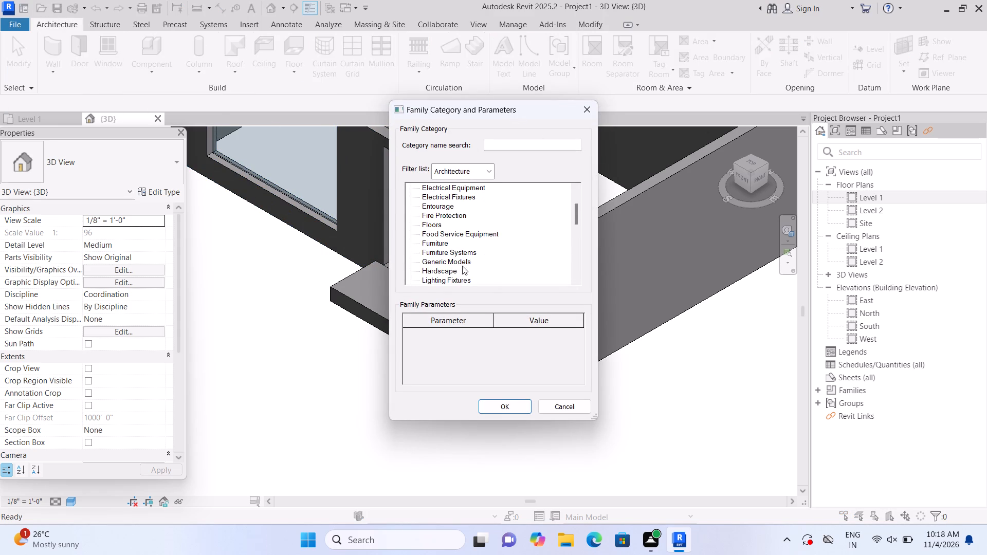
pyautogui.click(462, 264)
pyautogui.click(500, 402)
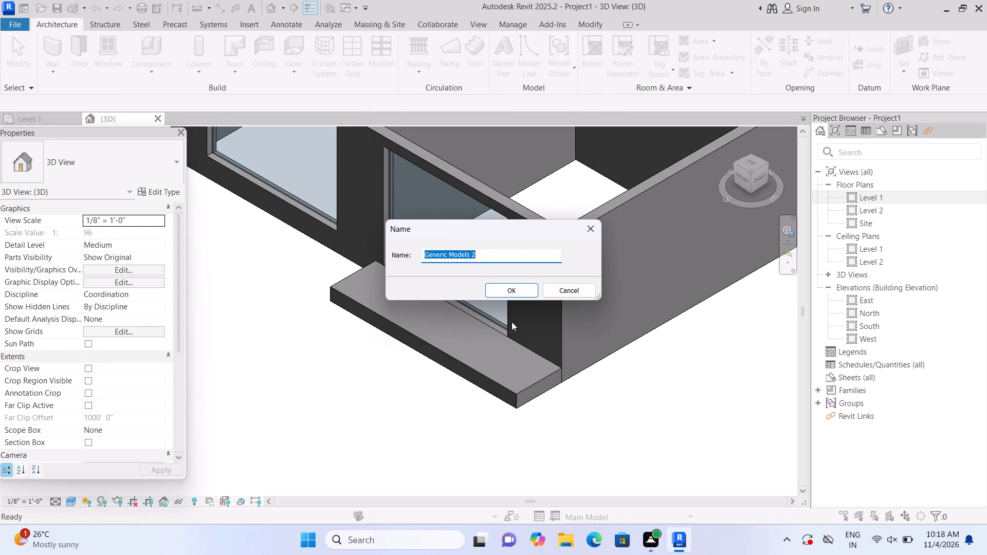
pyautogui.click(513, 296)
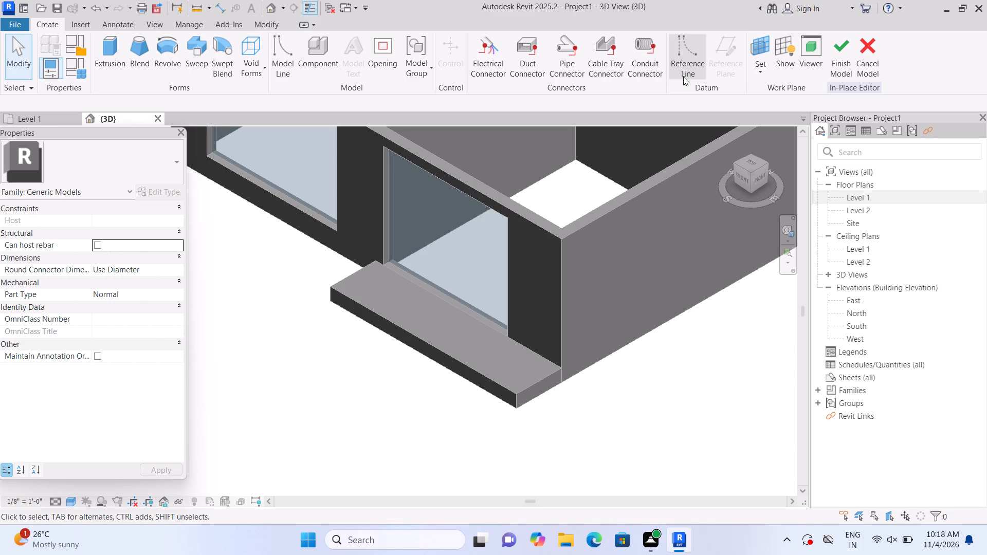
# Set the work plane to the slab's south-facing front face.
pyautogui.click(759, 70)
pyautogui.click(771, 116)
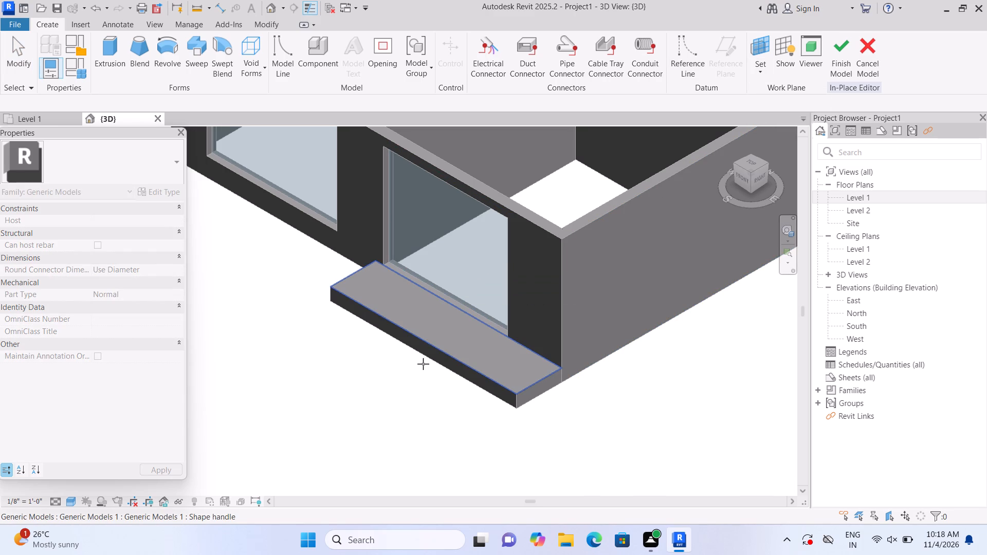
pyautogui.click(518, 402)
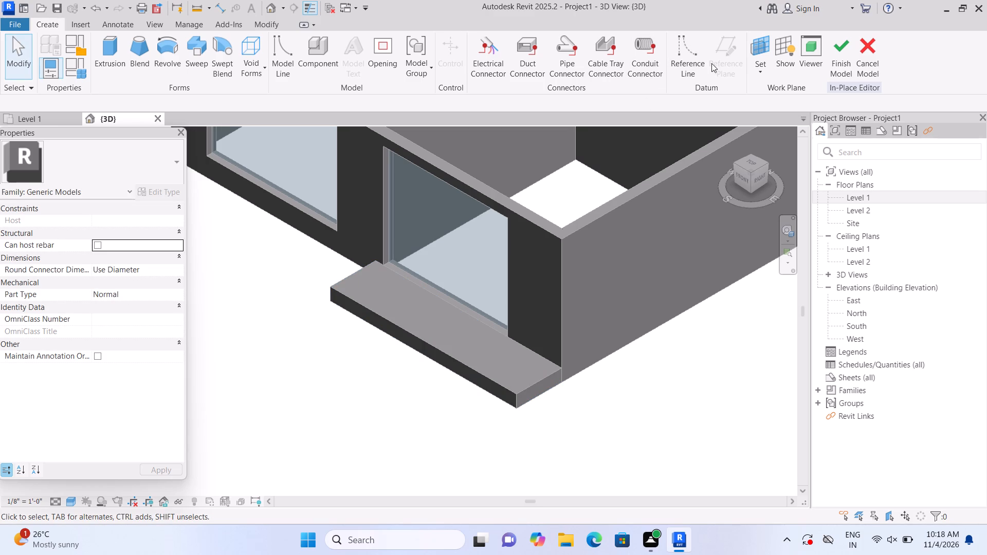
# Extrude a rectangle covering the slab's full south-facing front face, using that face as the work plane and a 1' depth.
pyautogui.click(756, 70)
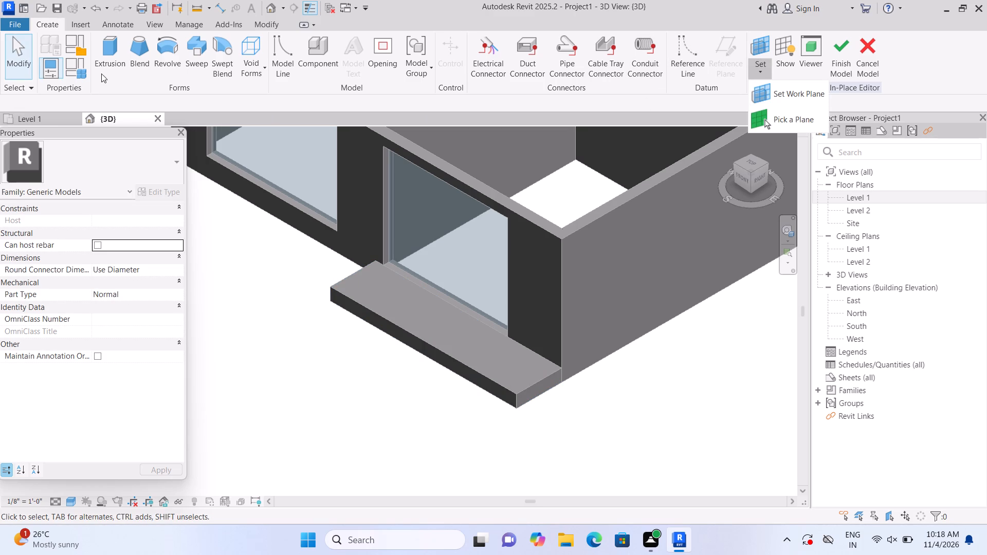
pyautogui.click(105, 65)
pyautogui.click(664, 76)
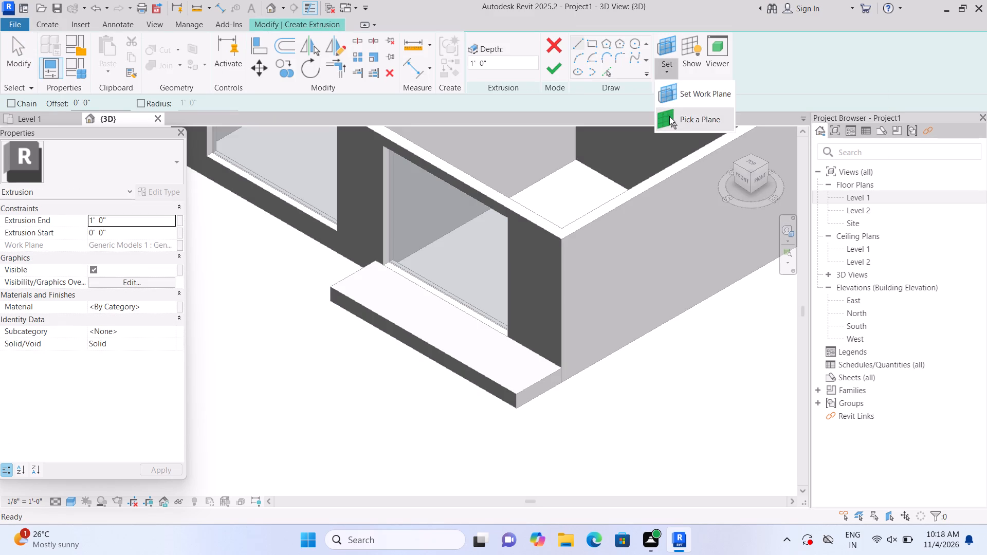
pyautogui.moveTo(669, 116); pyautogui.dragTo(670, 126)
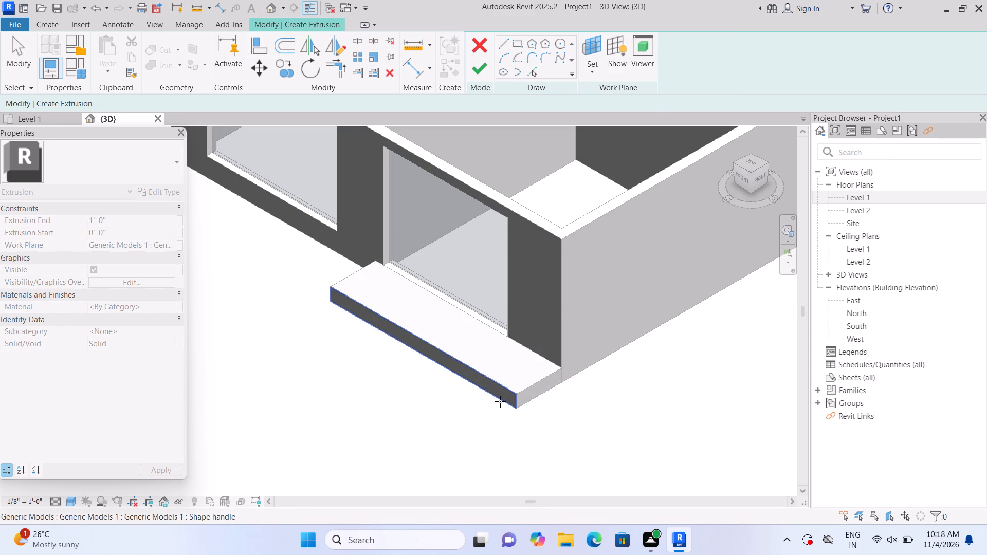
pyautogui.scroll(4, 500, 402)
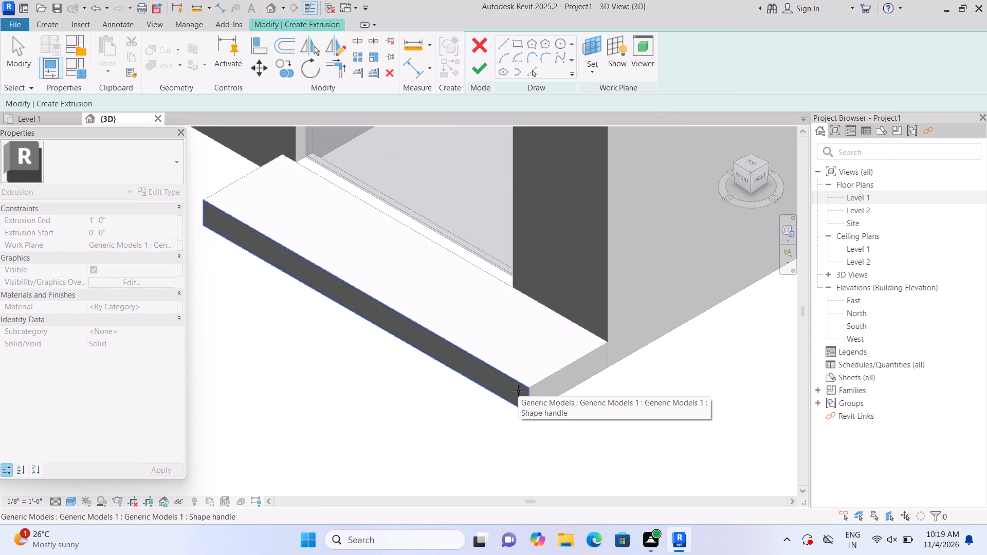
pyautogui.click(518, 391)
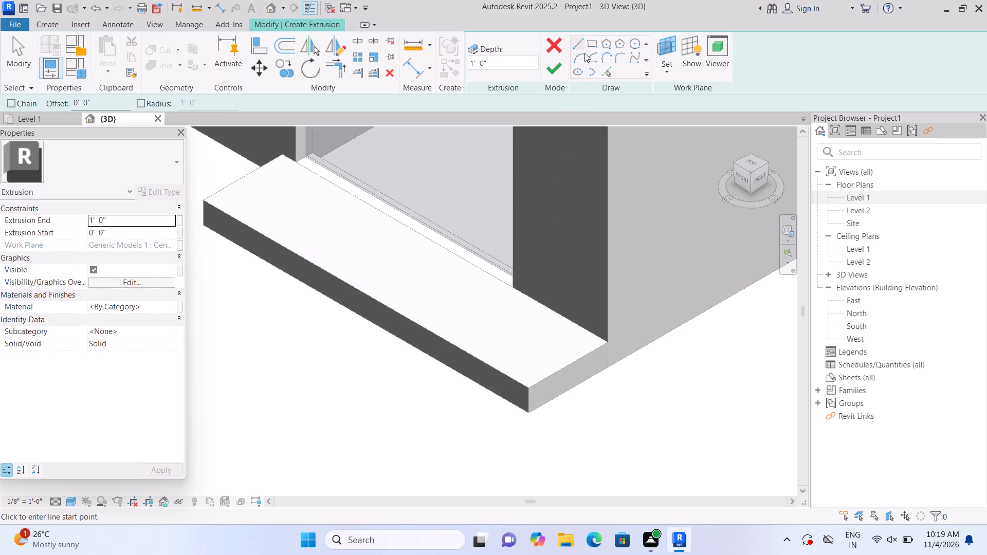
pyautogui.click(589, 39)
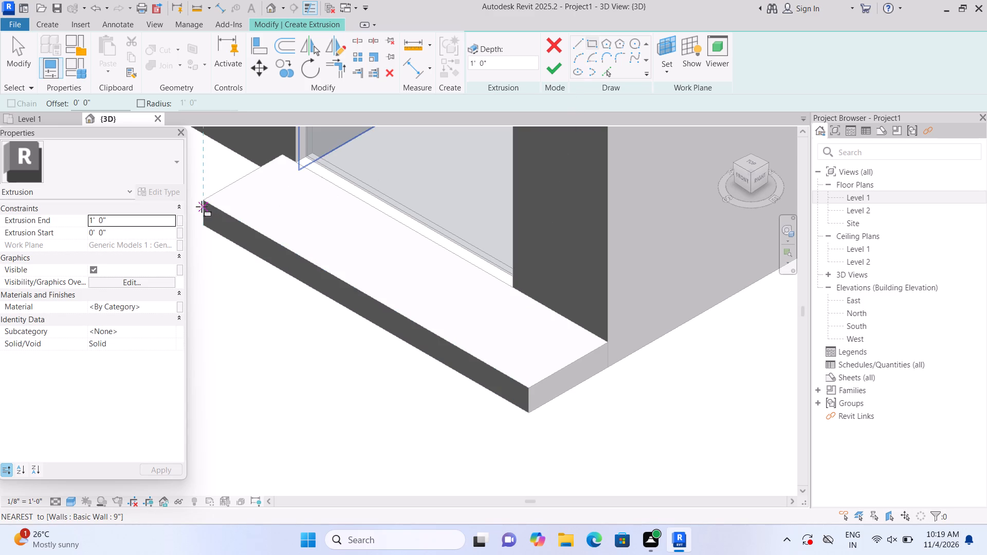
pyautogui.click(205, 203)
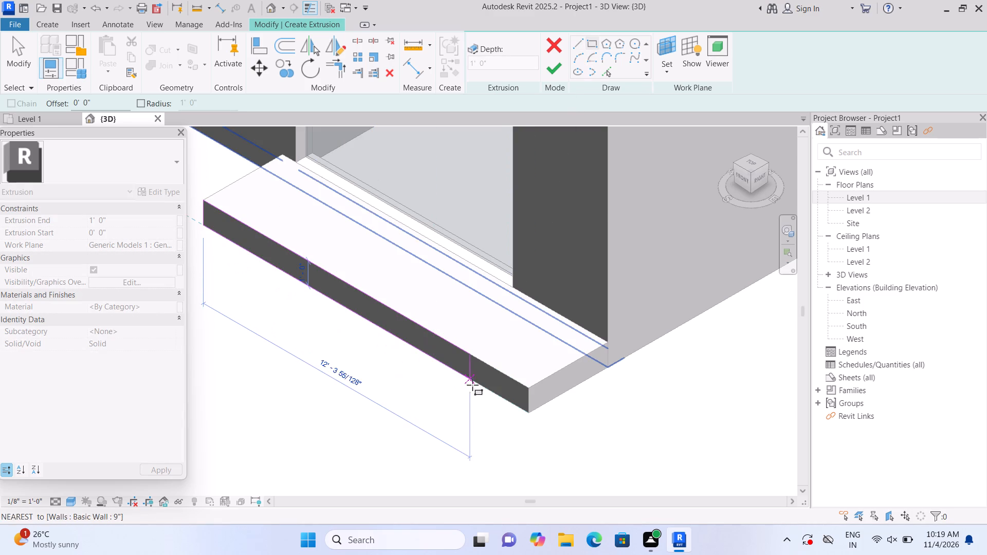
pyautogui.doubleClick(526, 410)
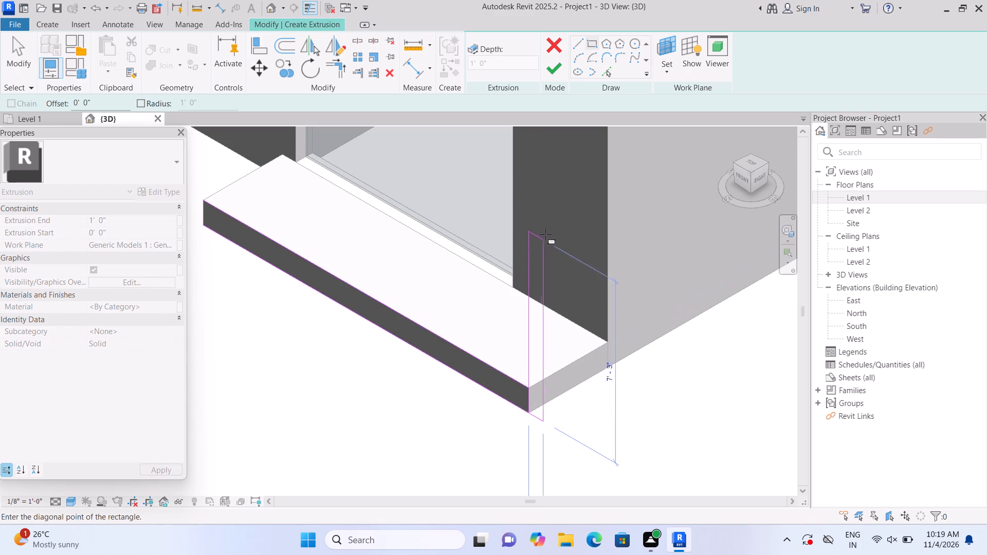
pyautogui.press('Escape')
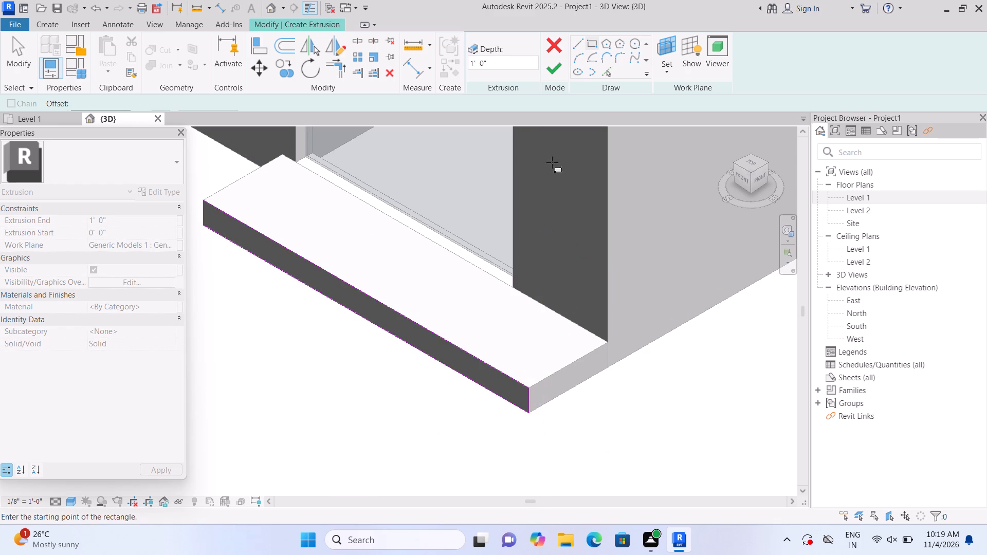
pyautogui.click(551, 70)
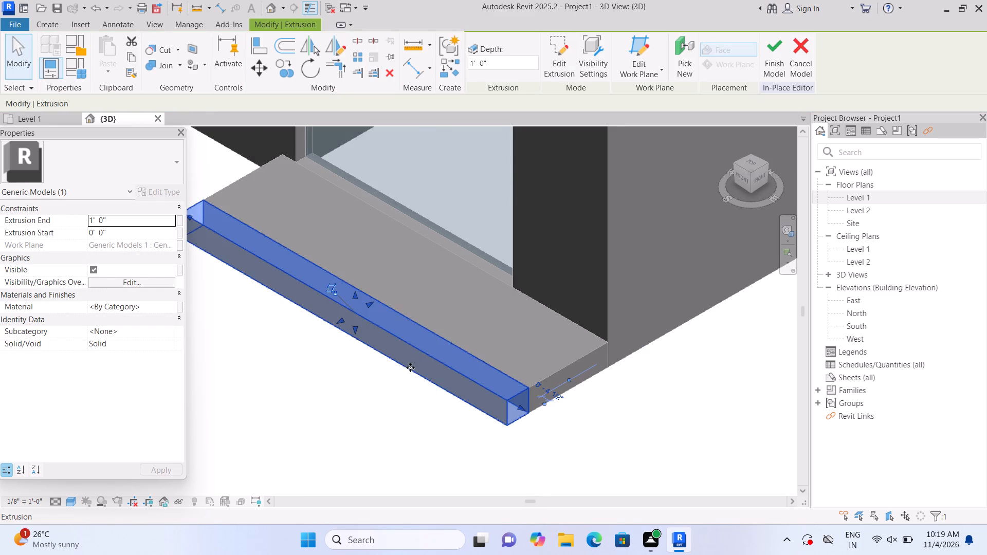
# Pull the new front step's outer face farther south, giving an extrusion depth of about 1'-5 1/4".
pyautogui.scroll(-1, 411, 367)
pyautogui.moveTo(386, 387); pyautogui.dragTo(464, 396, button='middle')
pyautogui.scroll(1, 463, 396)
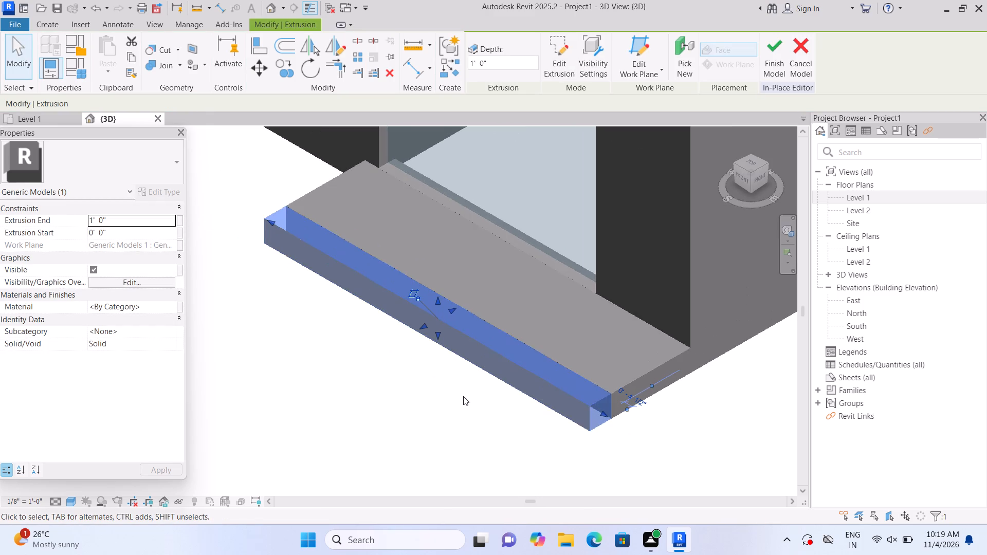
pyautogui.moveTo(463, 396); pyautogui.dragTo(391, 401, button='middle')
pyautogui.scroll(-1, 391, 401)
pyautogui.scroll(1, 345, 350)
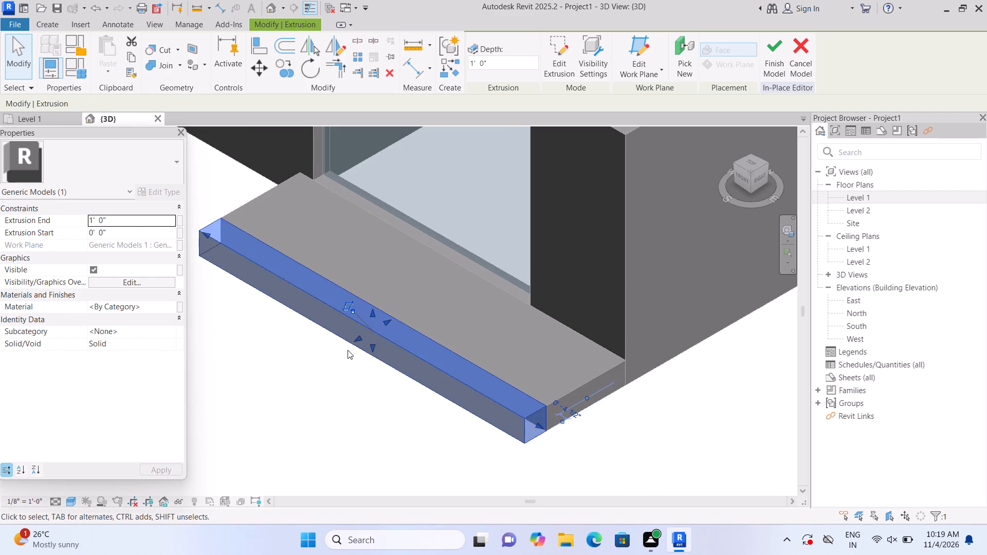
pyautogui.moveTo(348, 350); pyautogui.dragTo(362, 352, button='middle')
pyautogui.moveTo(371, 339); pyautogui.dragTo(365, 342)
pyautogui.click(353, 390)
pyautogui.click(379, 338)
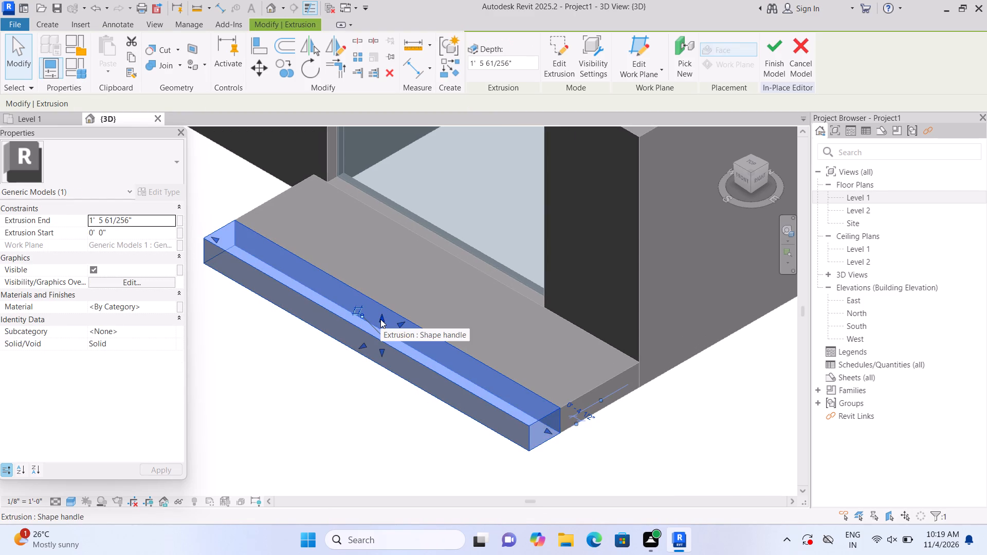
# Lower the front step's top face to a little over half of the slab's height.
pyautogui.moveTo(380, 319); pyautogui.dragTo(386, 339)
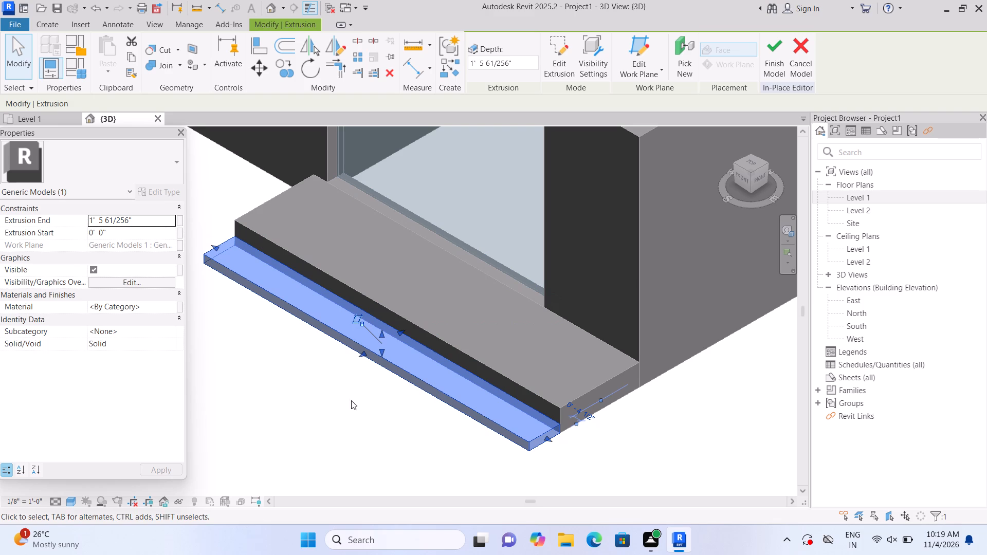
pyautogui.click(381, 332)
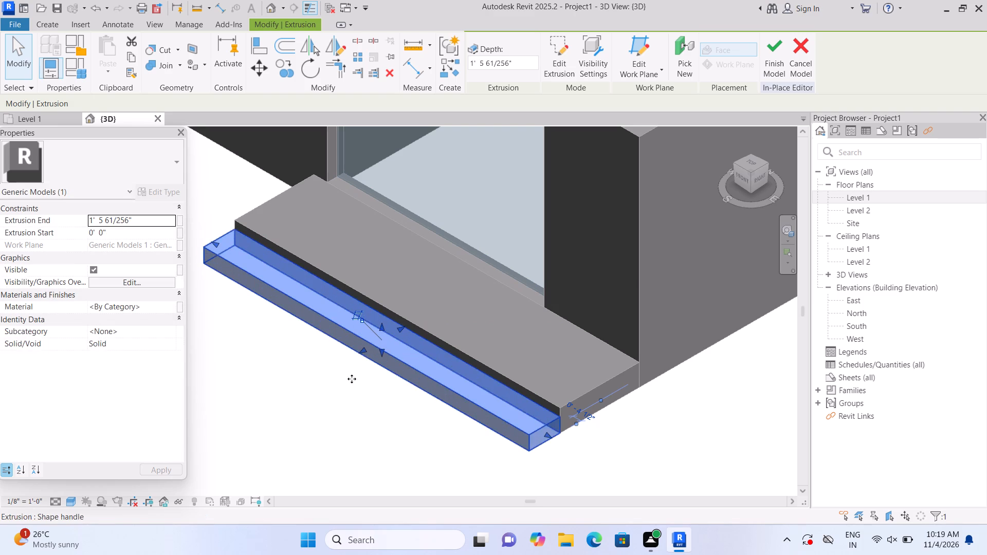
pyautogui.click(341, 416)
# Extrude a 2'-8" by 7" rectangle 1' deep from the slab's west end face, about 3'-2 1/2" from the wall, along the bottom edge.
pyautogui.scroll(-4, 341, 413)
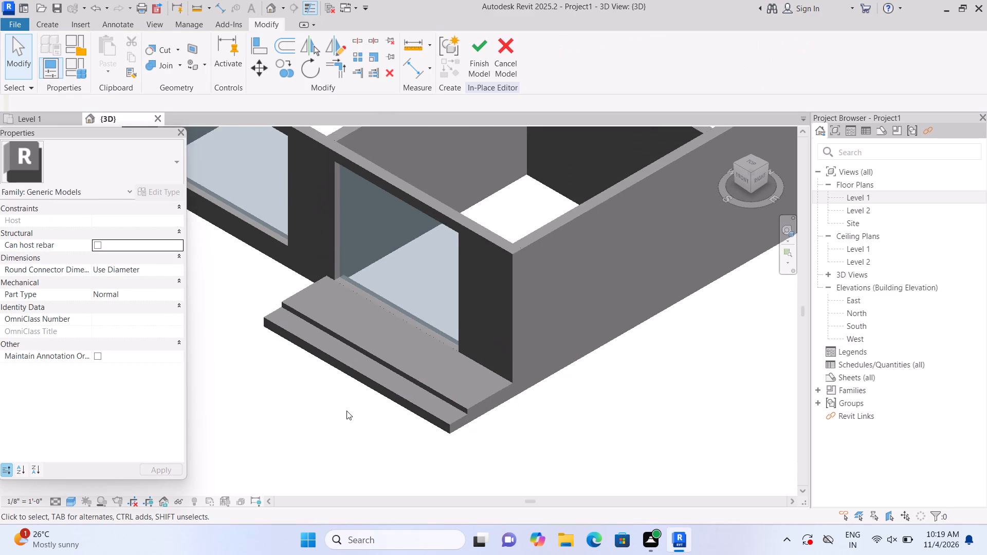
pyautogui.scroll(-1, 346, 411)
pyautogui.moveTo(280, 426); pyautogui.dragTo(425, 461, button='middle')
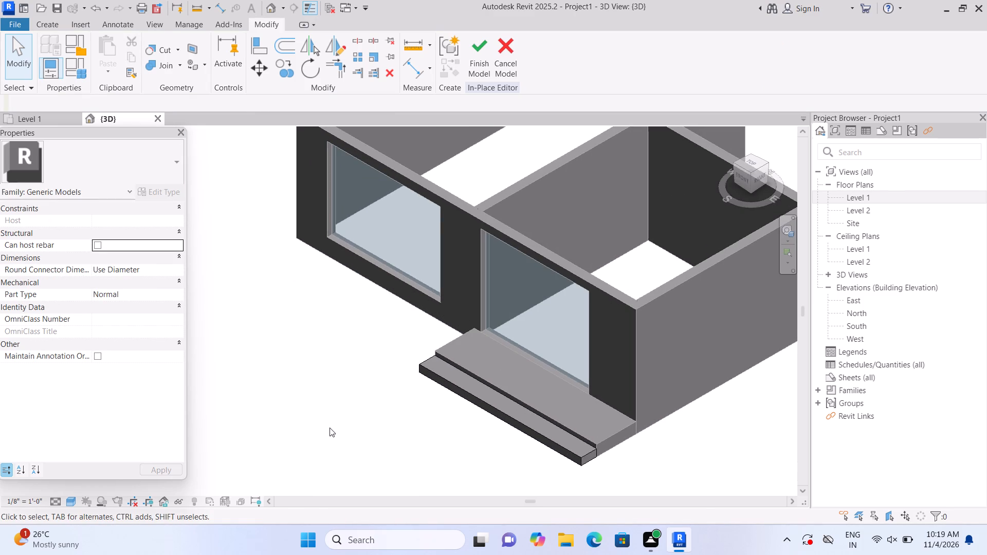
pyautogui.keyDown('shift'); pyautogui.moveTo(334, 434); pyautogui.dragTo(447, 453, button='middle'); pyautogui.keyUp('shift')
pyautogui.moveTo(444, 419); pyautogui.dragTo(233, 226, button='middle')
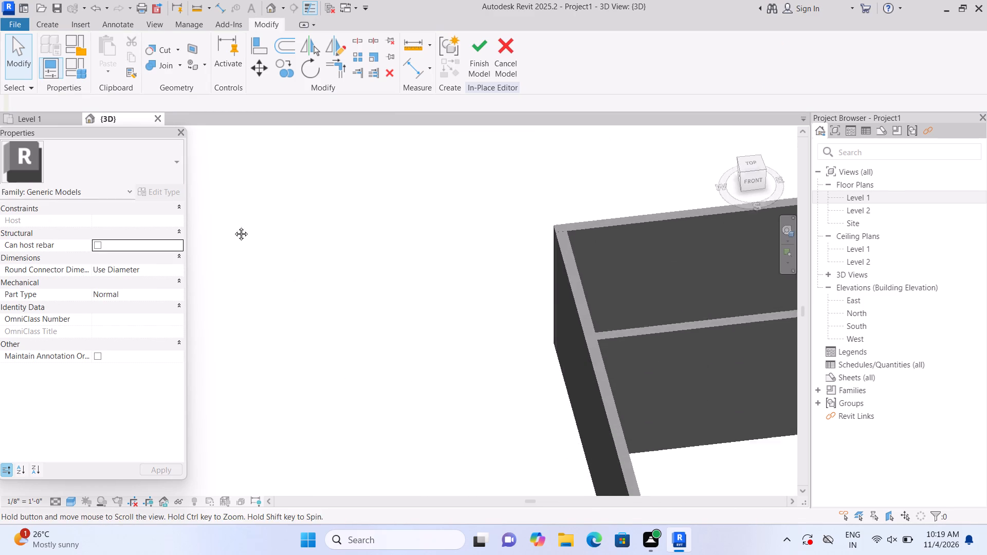
pyautogui.moveTo(233, 226); pyautogui.dragTo(229, 220, button='middle')
pyautogui.scroll(-6, 276, 300)
pyautogui.keyDown('shift'); pyautogui.moveTo(299, 370); pyautogui.dragTo(391, 370, button='middle'); pyautogui.keyUp('shift')
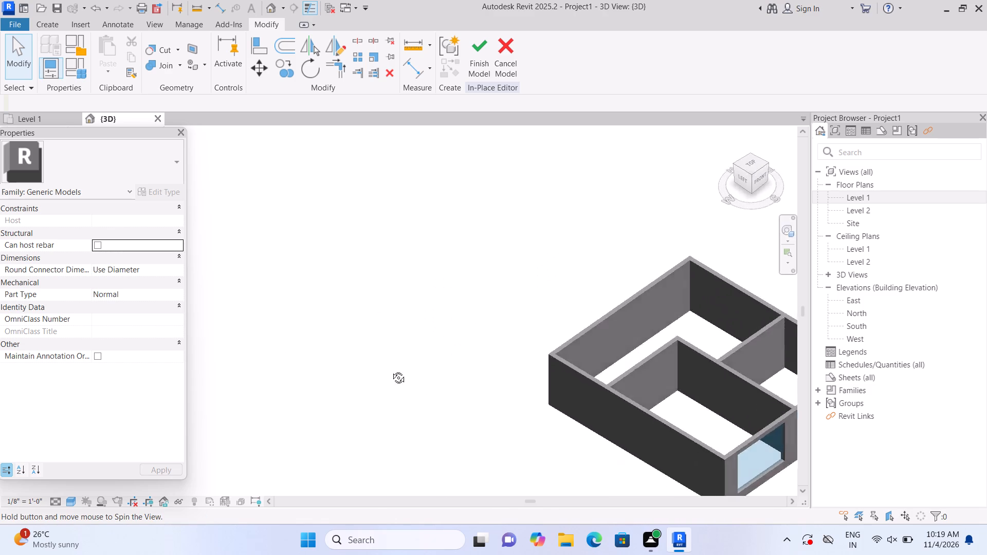
pyautogui.keyDown('shift'); pyautogui.moveTo(391, 370); pyautogui.dragTo(396, 369, button='middle'); pyautogui.keyUp('shift')
pyautogui.moveTo(426, 362); pyautogui.dragTo(208, 310, button='middle')
pyautogui.moveTo(361, 401); pyautogui.dragTo(268, 357, button='middle')
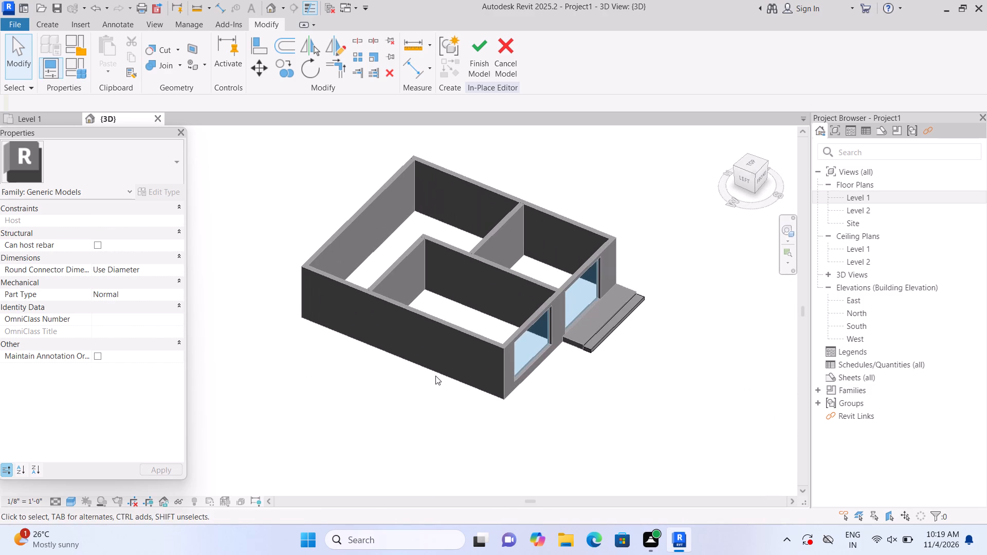
pyautogui.scroll(1, 437, 374)
pyautogui.scroll(2, 493, 362)
pyautogui.moveTo(514, 358); pyautogui.dragTo(409, 370, button='middle')
pyautogui.scroll(1, 476, 363)
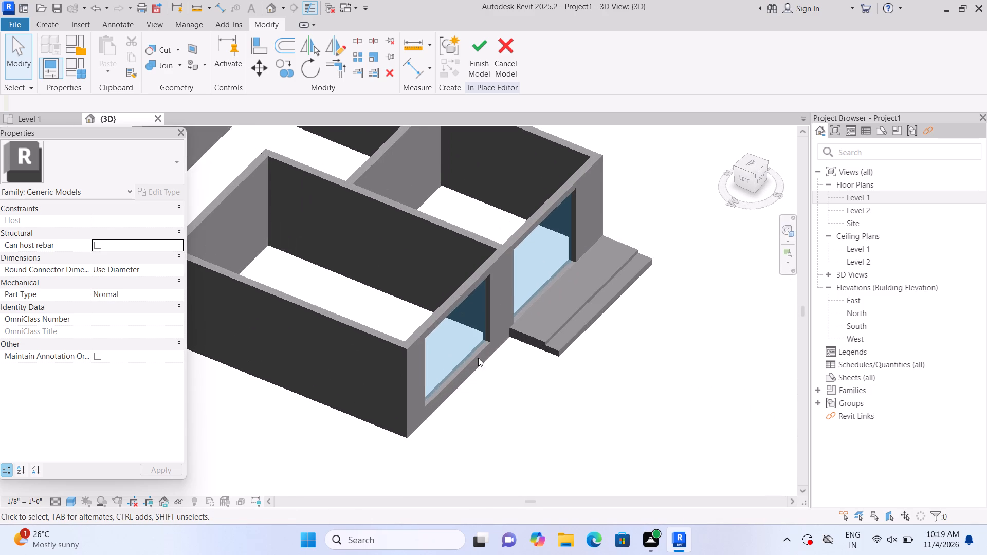
pyautogui.scroll(4, 493, 341)
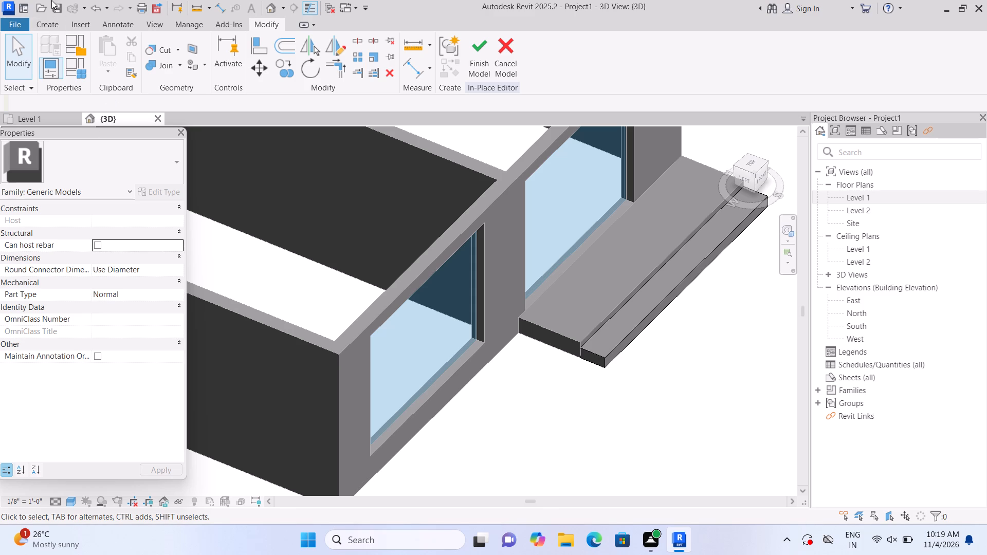
pyautogui.click(57, 27)
pyautogui.click(117, 57)
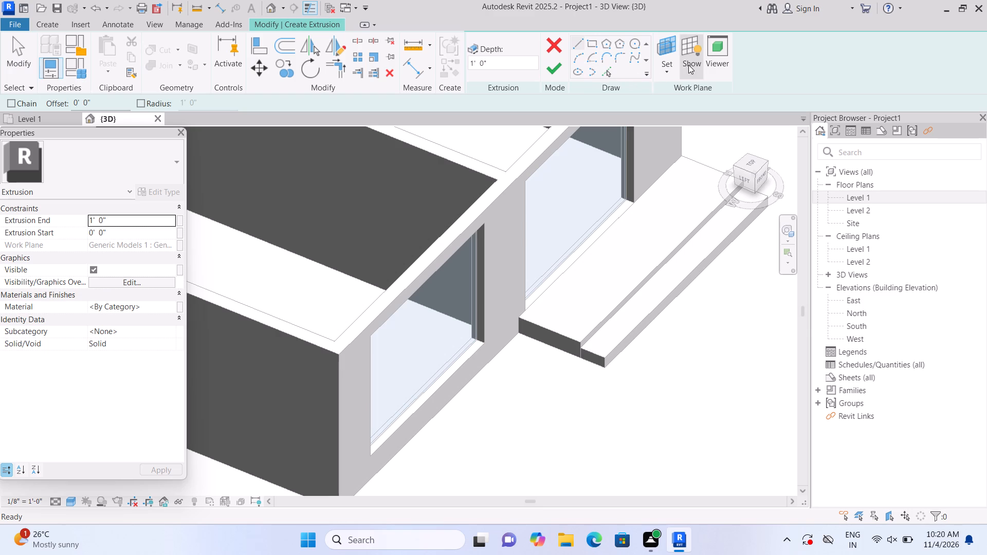
pyautogui.click(671, 67)
pyautogui.click(677, 116)
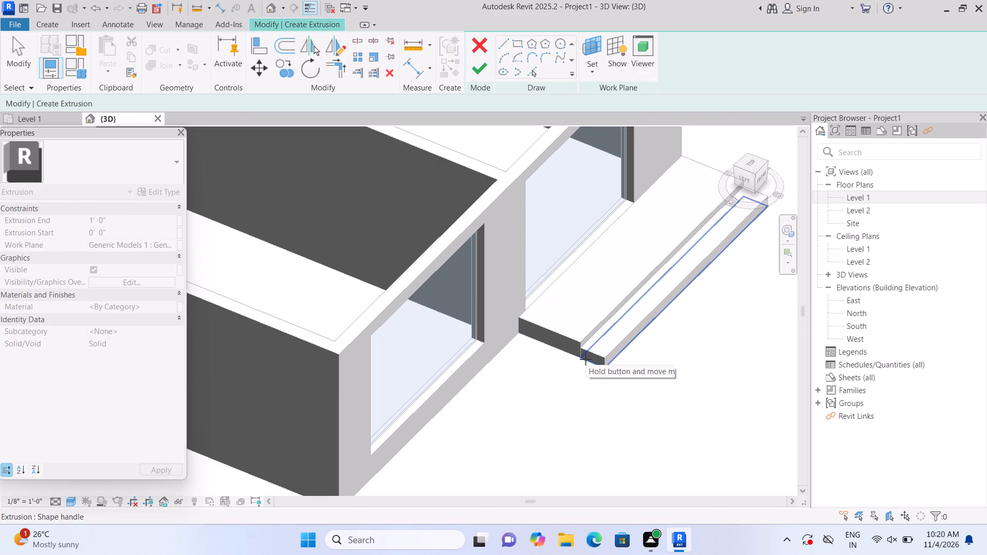
pyautogui.scroll(1, 586, 359)
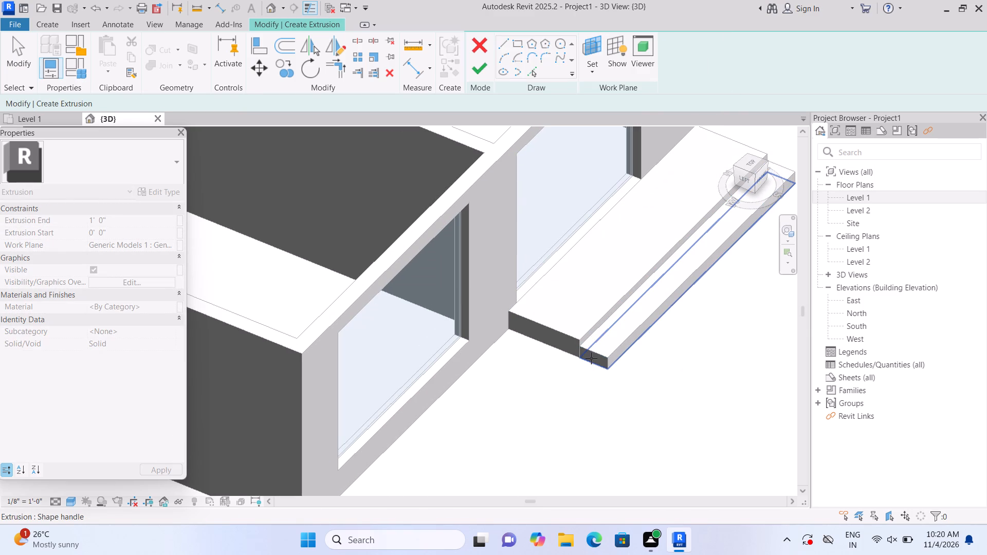
pyautogui.scroll(1, 592, 358)
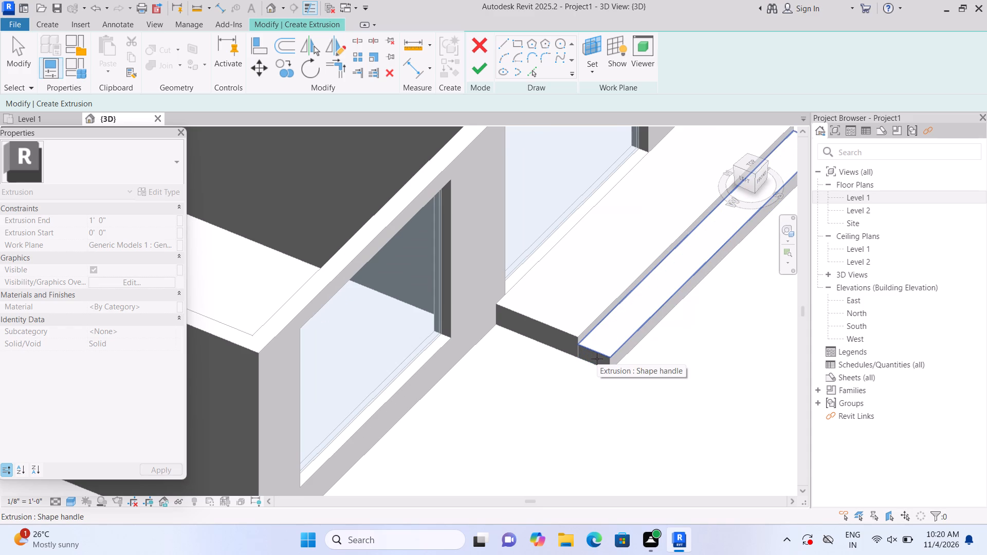
pyautogui.scroll(3, 586, 374)
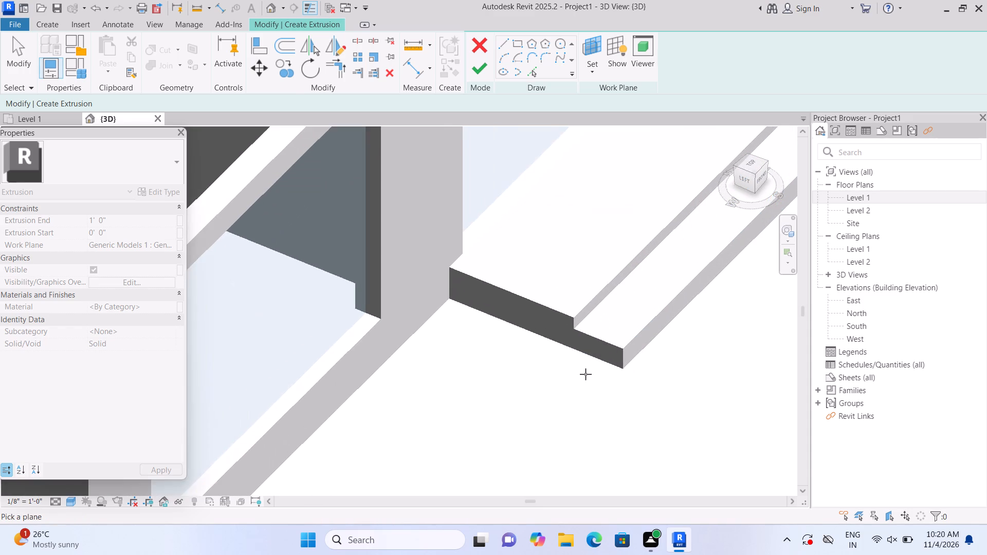
pyautogui.scroll(1, 585, 374)
pyautogui.click(547, 309)
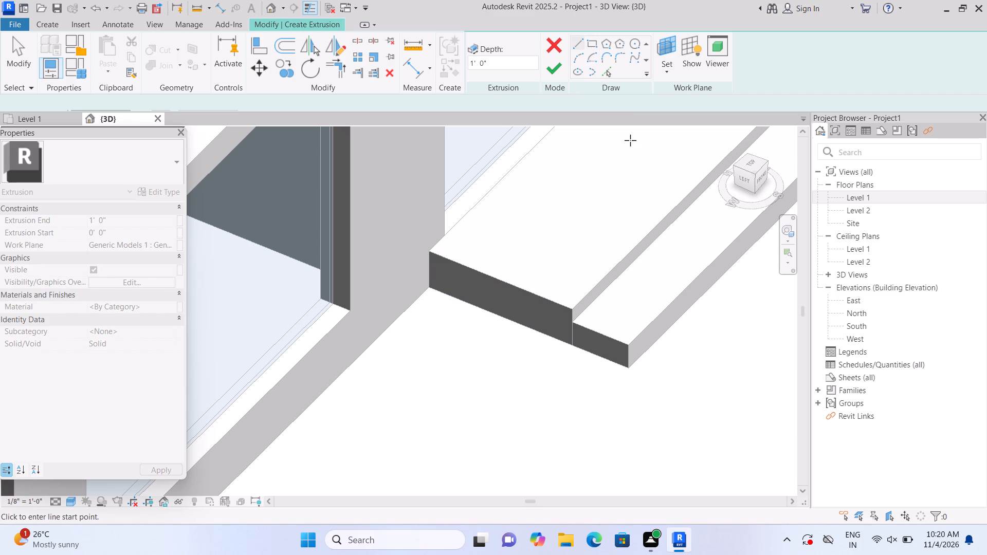
pyautogui.doubleClick(593, 40)
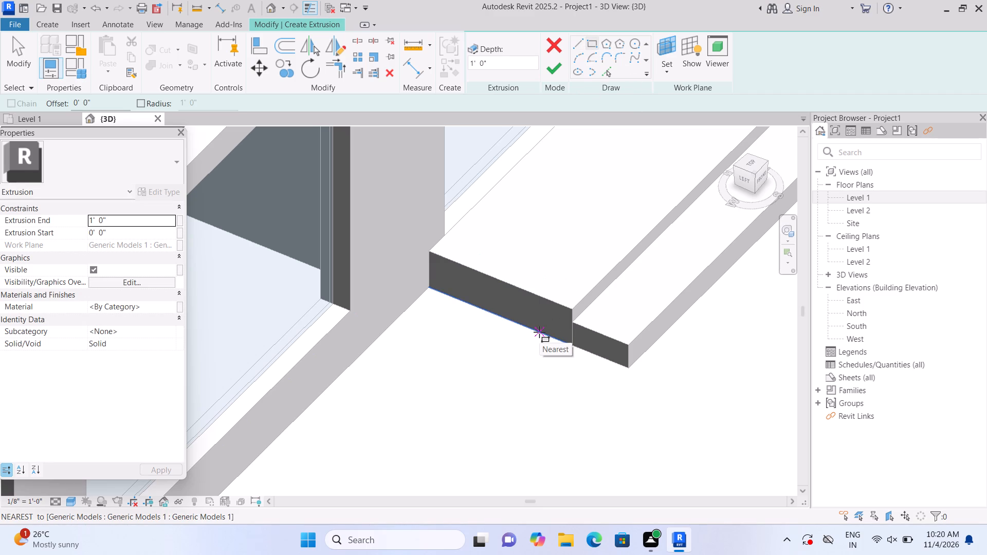
pyautogui.click(540, 331)
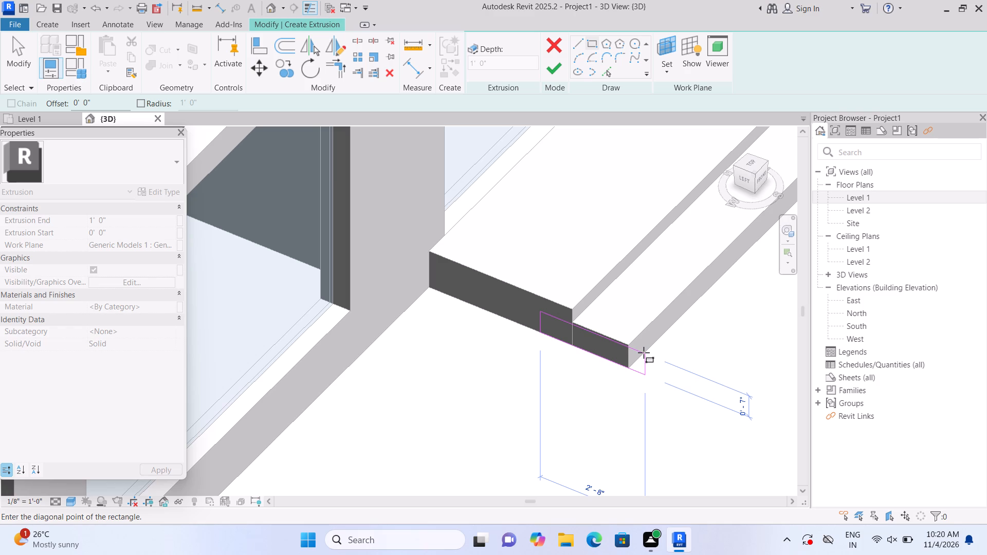
pyautogui.click(644, 353)
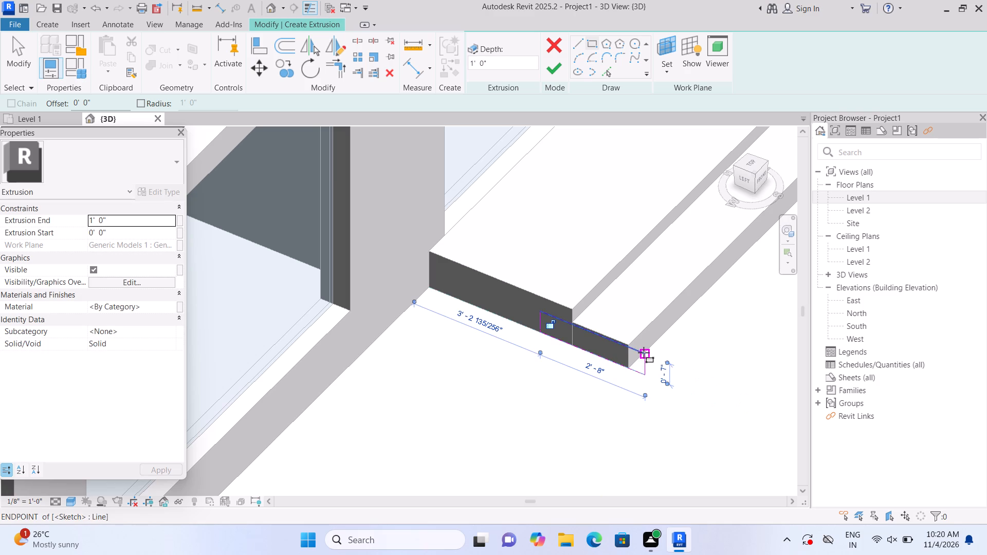
pyautogui.click(553, 73)
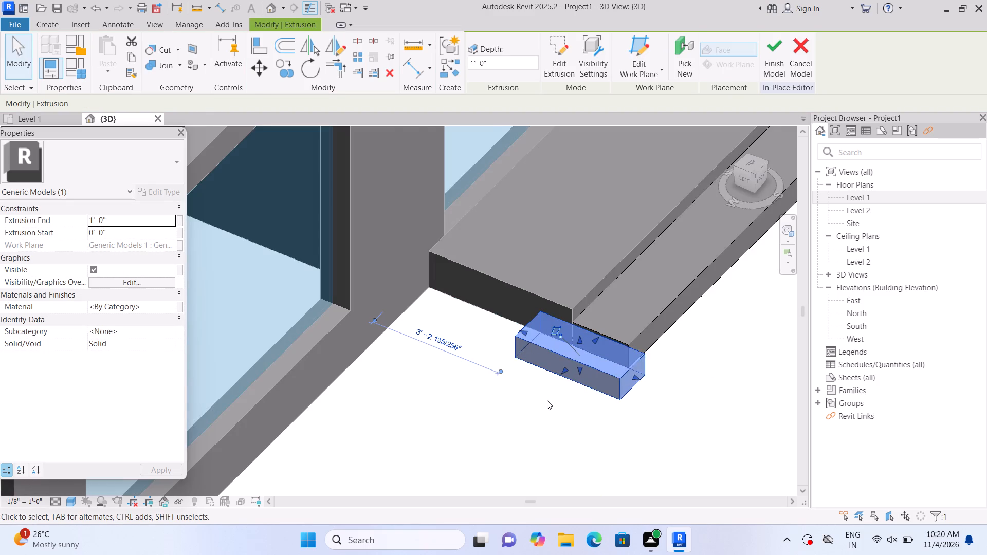
# Stretch the small west block's south end slightly farther out past the front step.
pyautogui.scroll(-3, 547, 400)
pyautogui.moveTo(547, 418); pyautogui.dragTo(525, 324, button='middle')
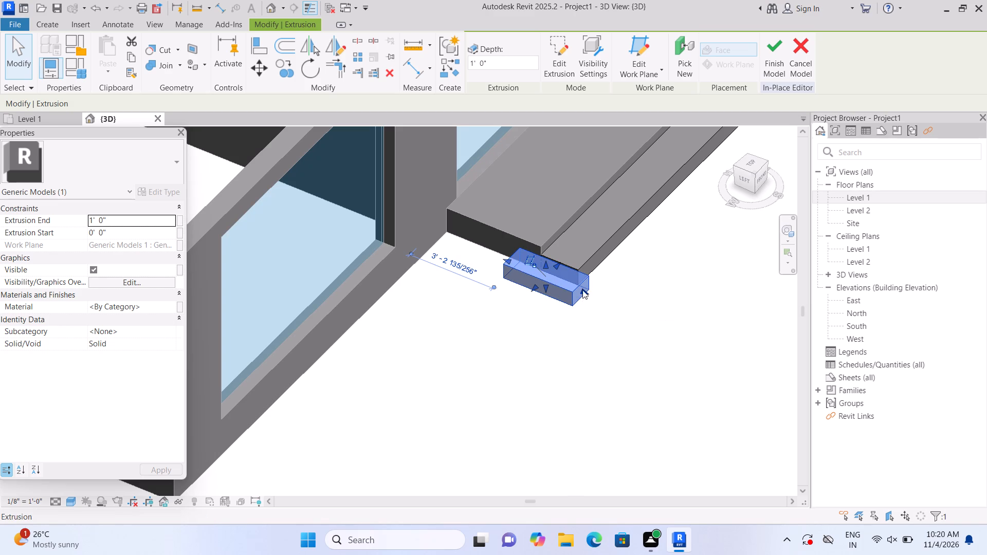
pyautogui.moveTo(582, 290); pyautogui.dragTo(595, 292)
pyautogui.doubleClick(536, 365)
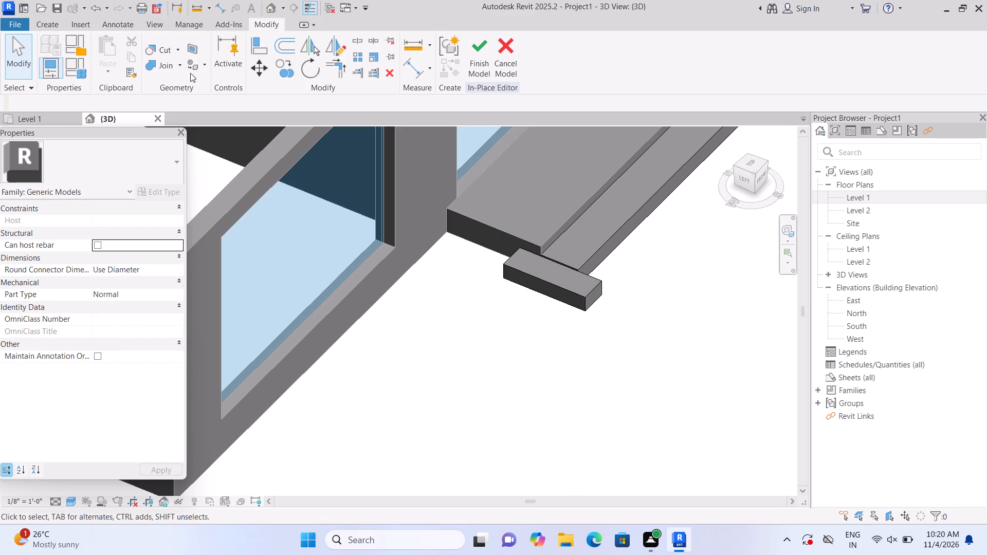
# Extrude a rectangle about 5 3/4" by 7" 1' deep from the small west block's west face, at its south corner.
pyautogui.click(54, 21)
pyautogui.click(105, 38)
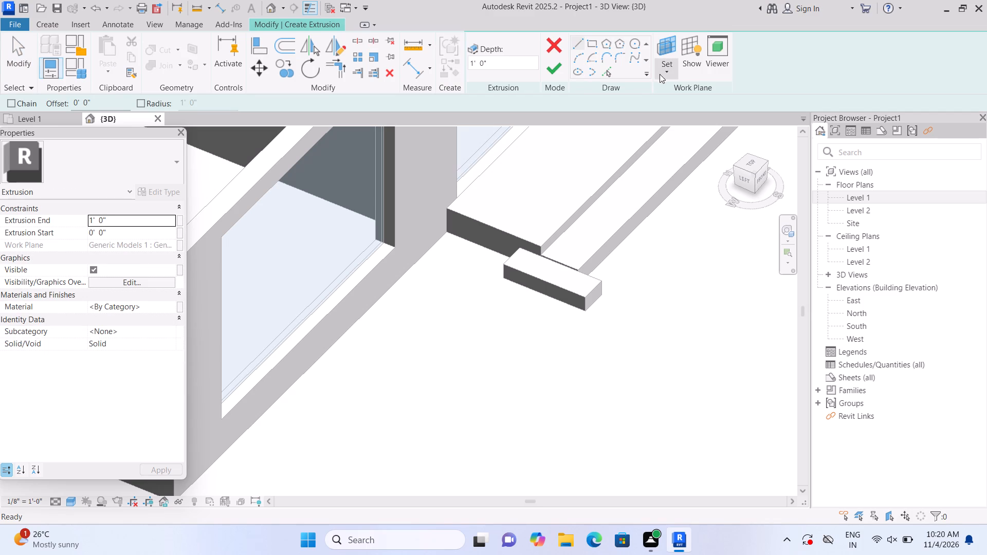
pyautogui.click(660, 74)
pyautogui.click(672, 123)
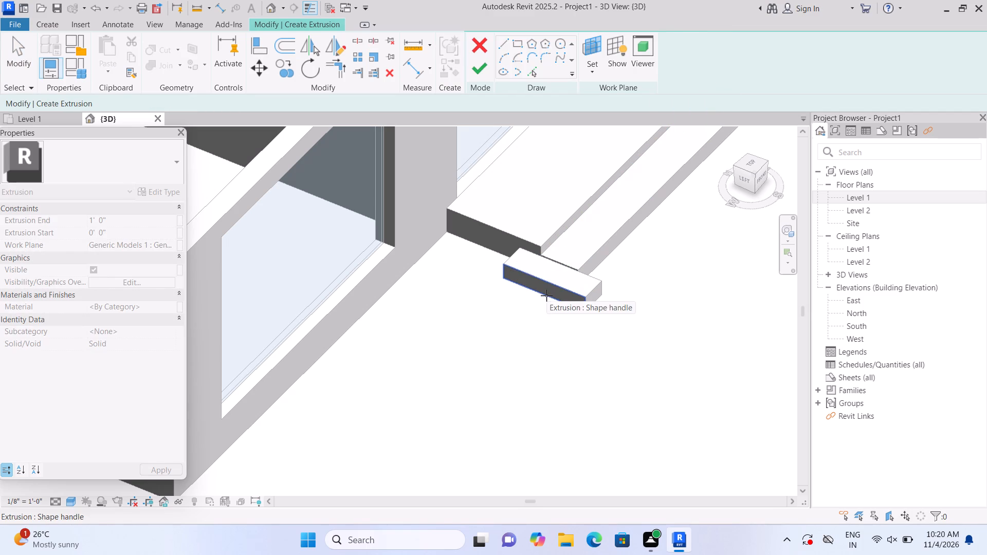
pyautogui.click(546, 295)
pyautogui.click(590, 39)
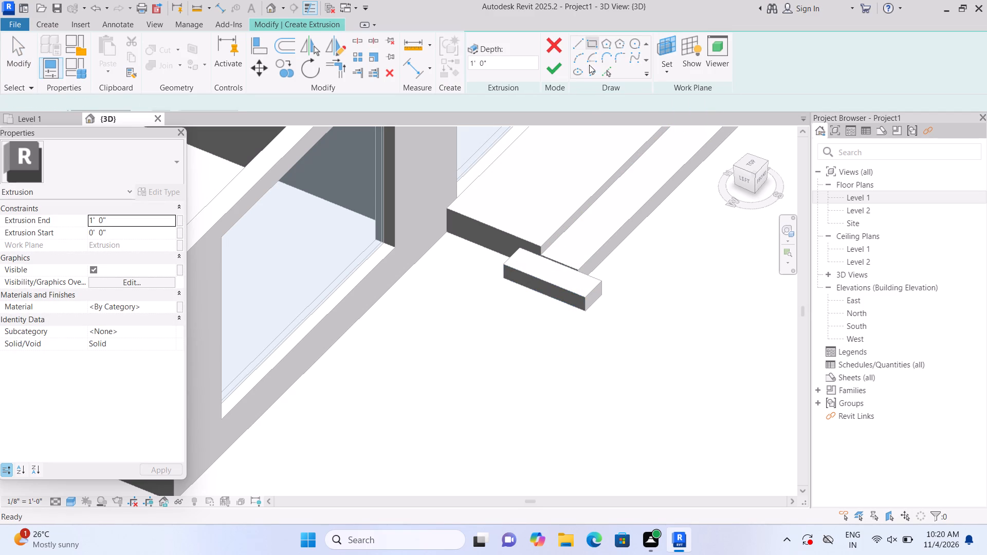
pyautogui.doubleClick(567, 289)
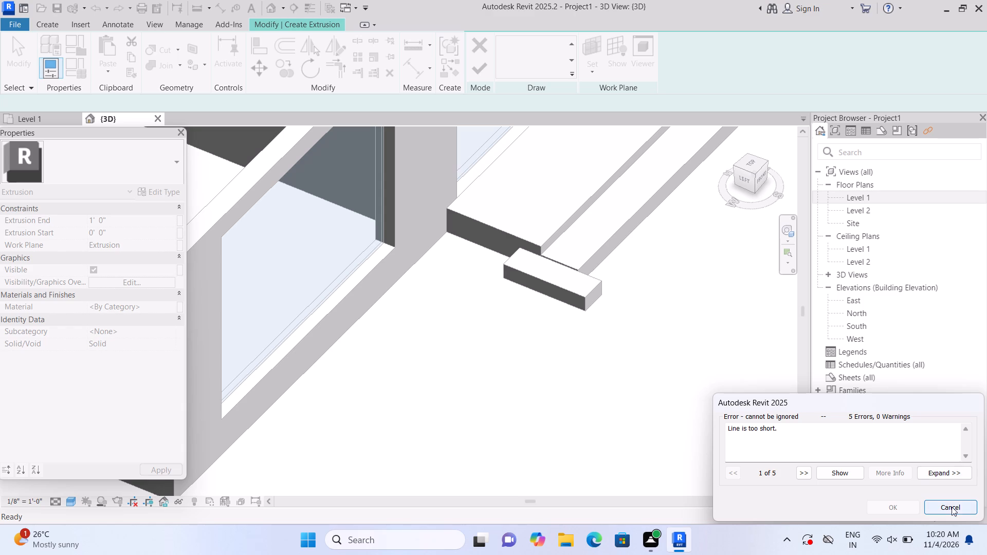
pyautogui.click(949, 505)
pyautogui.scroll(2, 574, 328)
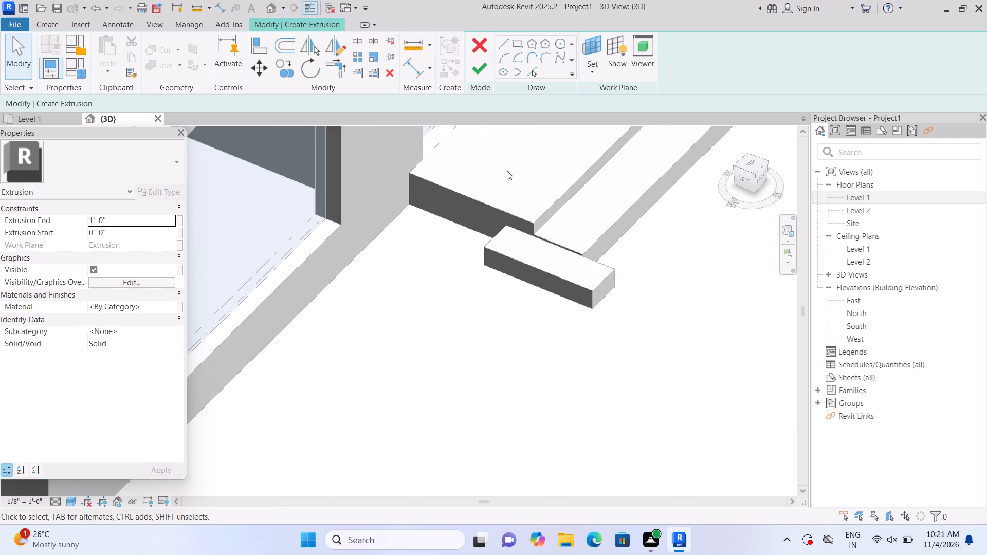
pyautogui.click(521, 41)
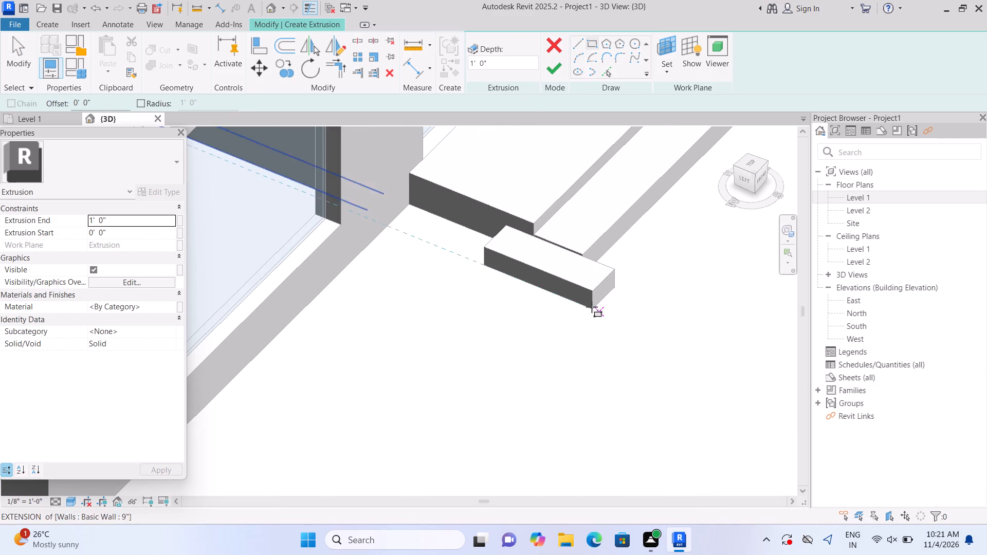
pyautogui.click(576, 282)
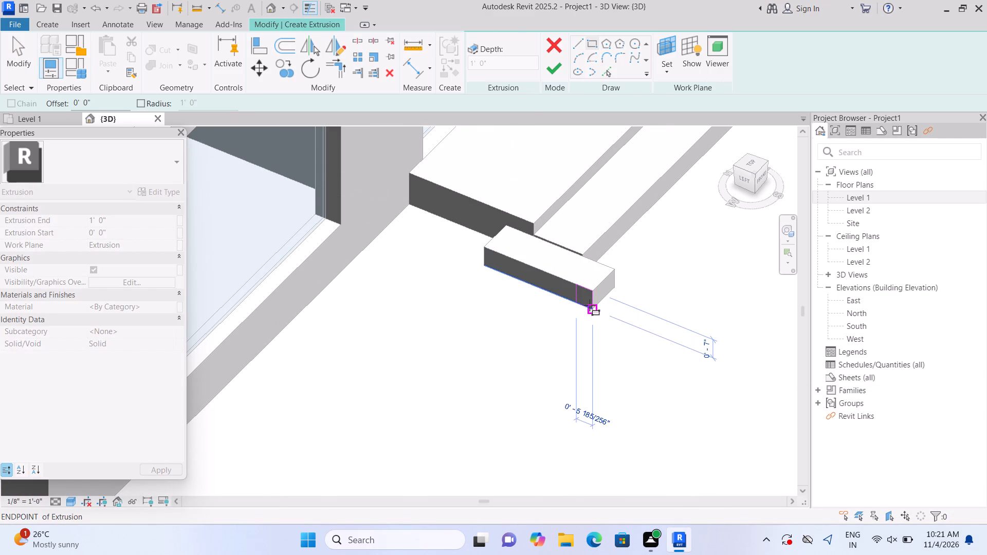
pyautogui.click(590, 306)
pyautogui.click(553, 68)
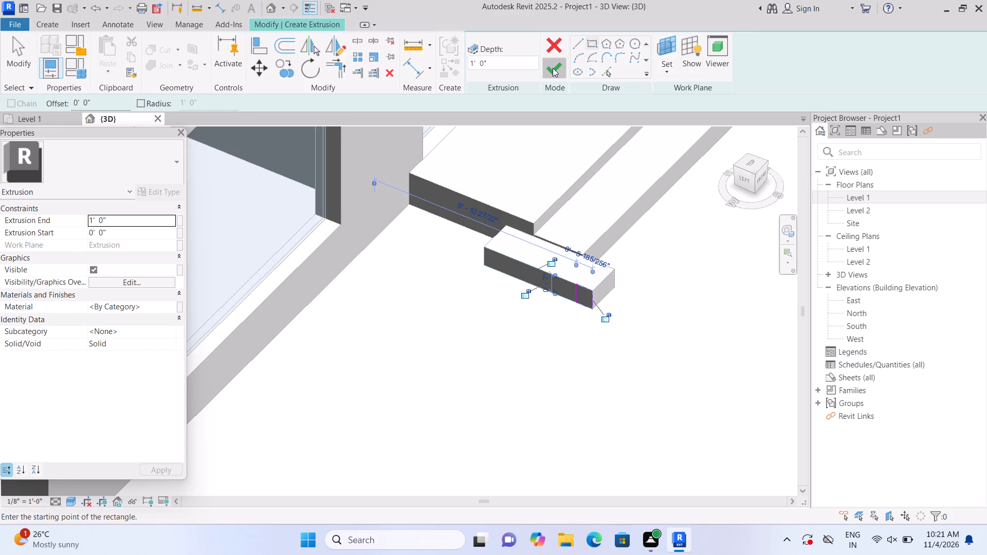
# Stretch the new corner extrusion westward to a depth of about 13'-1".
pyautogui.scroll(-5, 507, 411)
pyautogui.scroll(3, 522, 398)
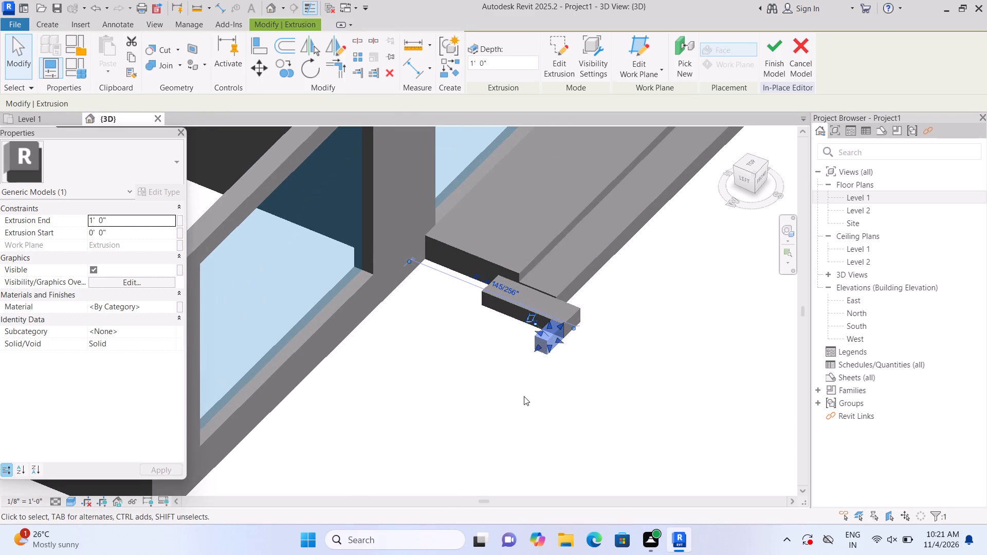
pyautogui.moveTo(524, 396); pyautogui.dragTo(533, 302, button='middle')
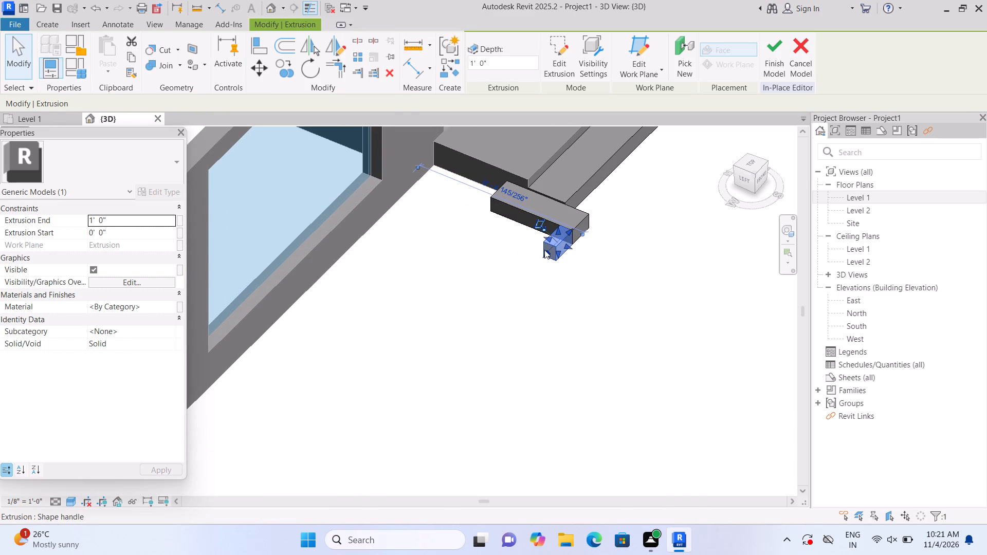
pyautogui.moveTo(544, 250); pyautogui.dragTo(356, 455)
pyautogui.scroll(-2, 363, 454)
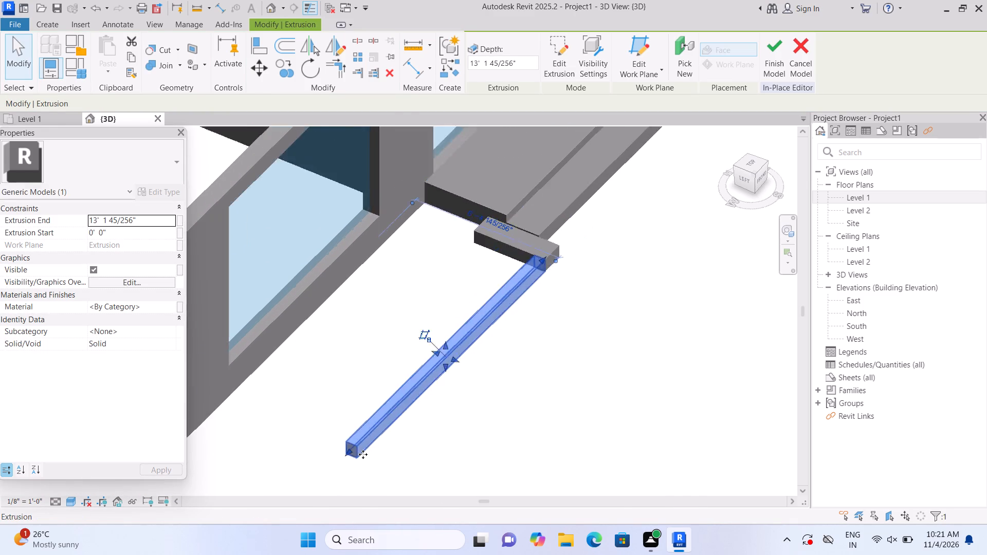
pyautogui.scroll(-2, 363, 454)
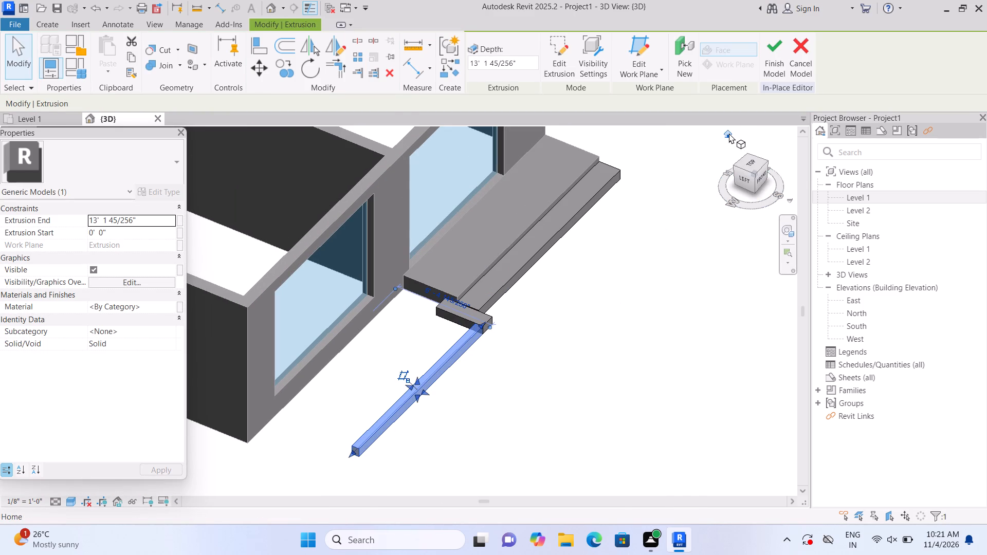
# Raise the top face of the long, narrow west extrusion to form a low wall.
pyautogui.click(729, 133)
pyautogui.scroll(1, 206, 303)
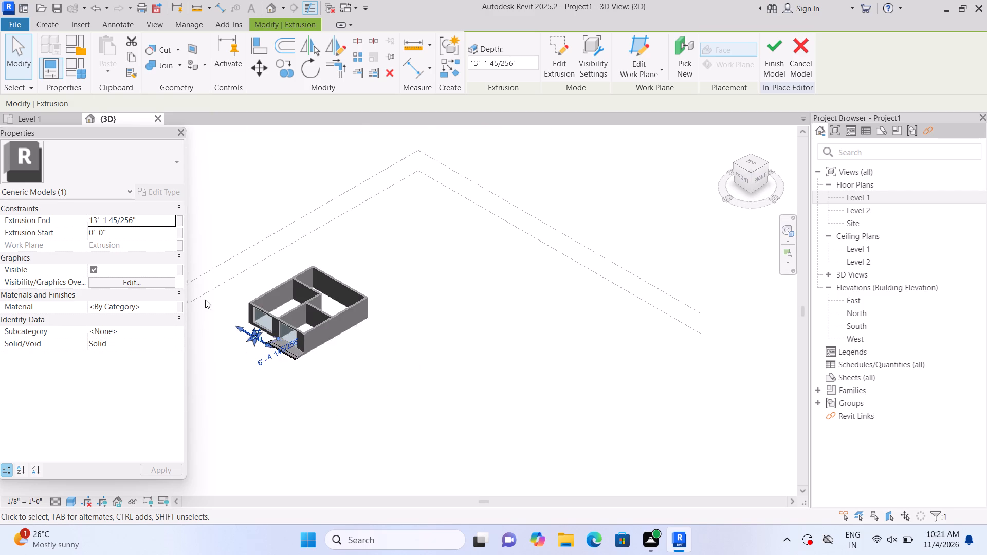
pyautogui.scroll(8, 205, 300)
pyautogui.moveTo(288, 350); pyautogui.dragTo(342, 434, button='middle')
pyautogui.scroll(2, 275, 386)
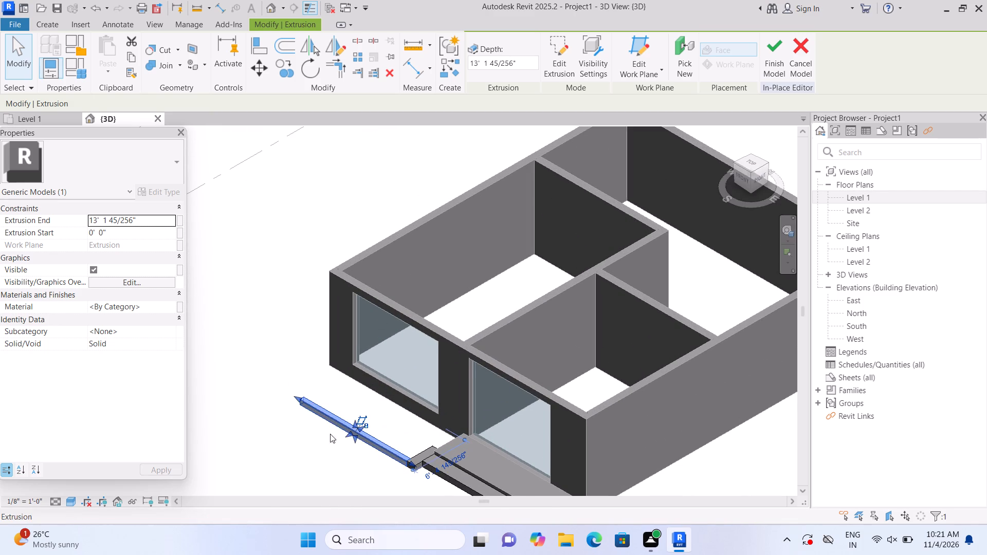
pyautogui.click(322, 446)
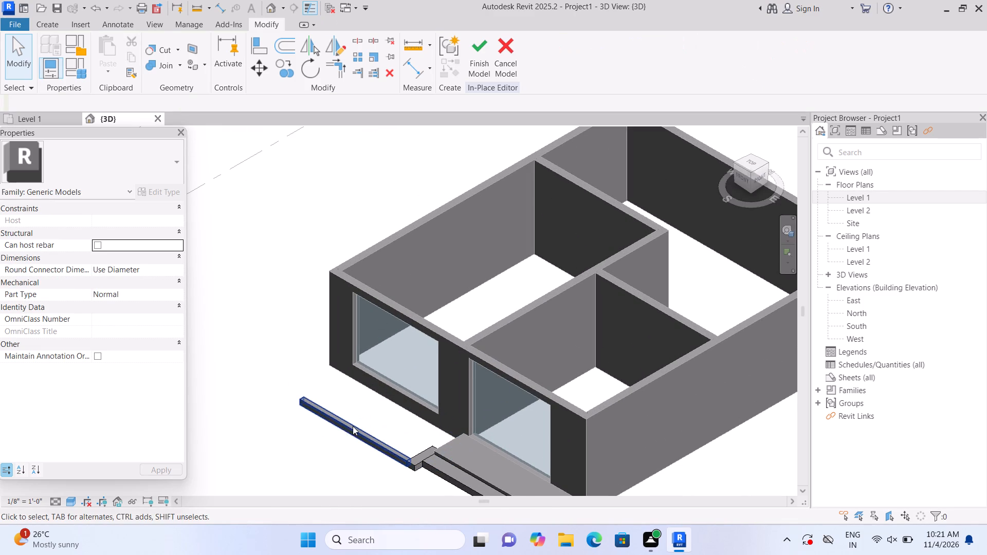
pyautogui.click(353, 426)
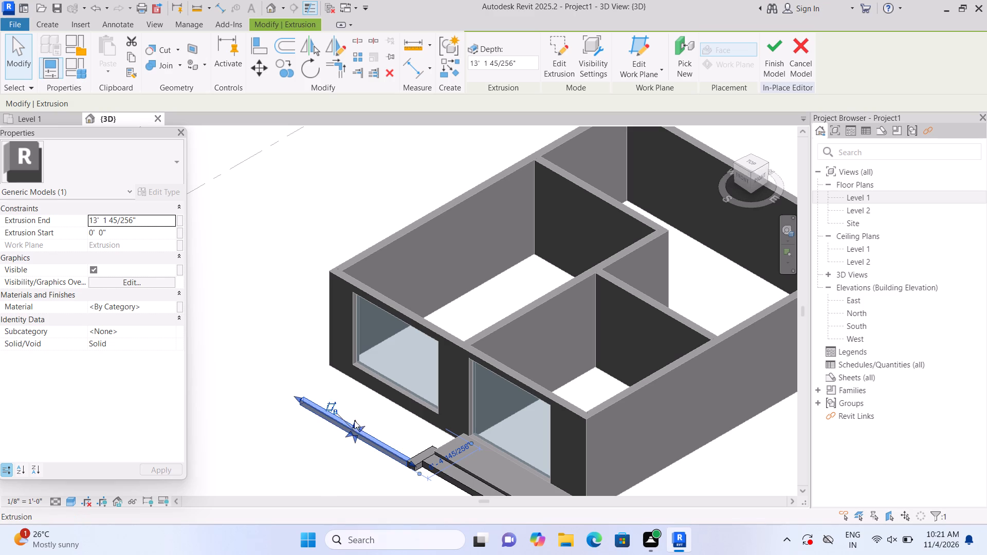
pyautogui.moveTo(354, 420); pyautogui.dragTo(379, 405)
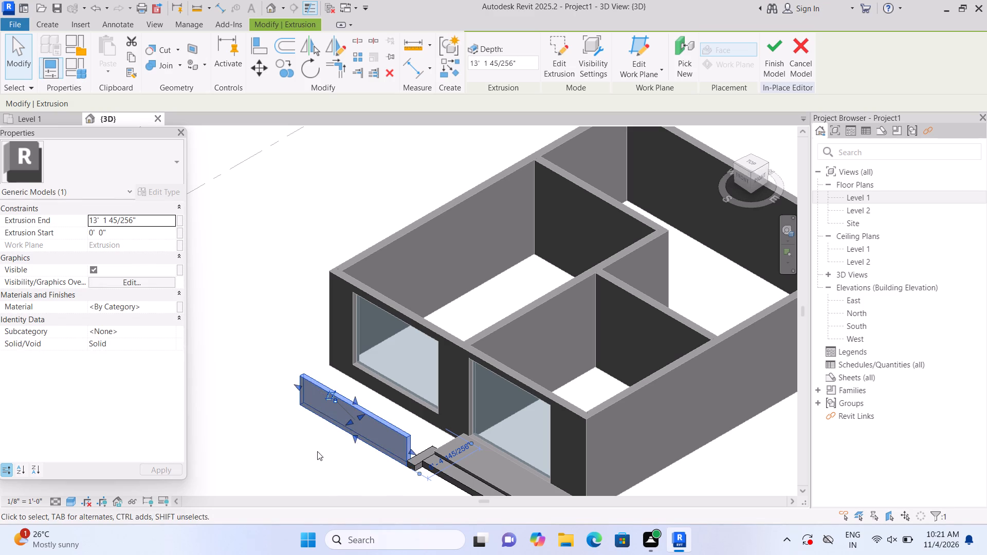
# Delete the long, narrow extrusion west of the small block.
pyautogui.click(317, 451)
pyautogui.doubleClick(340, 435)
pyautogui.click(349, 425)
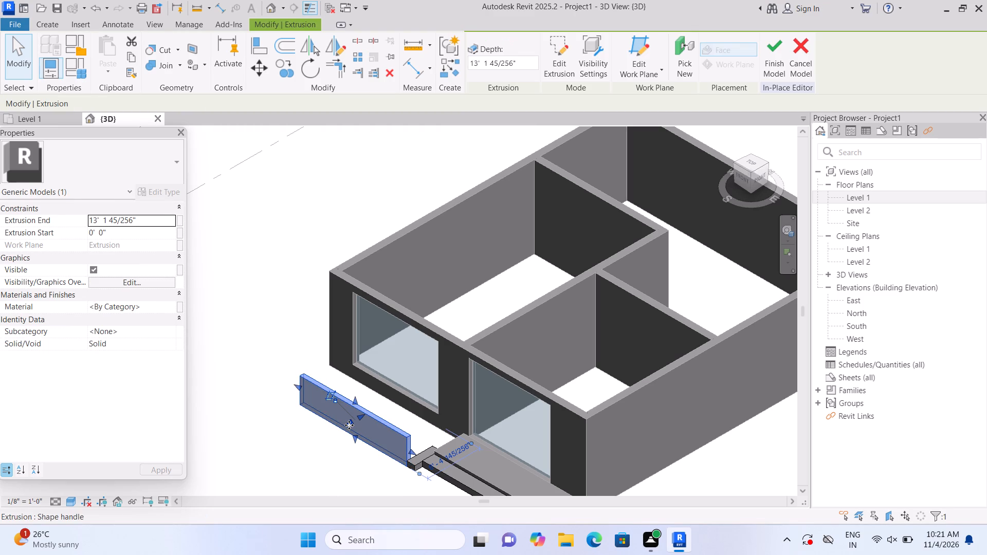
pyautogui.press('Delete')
# Stretch the small west block westward along the south facade to an extrusion depth of 15'-9".
pyautogui.scroll(1, 349, 425)
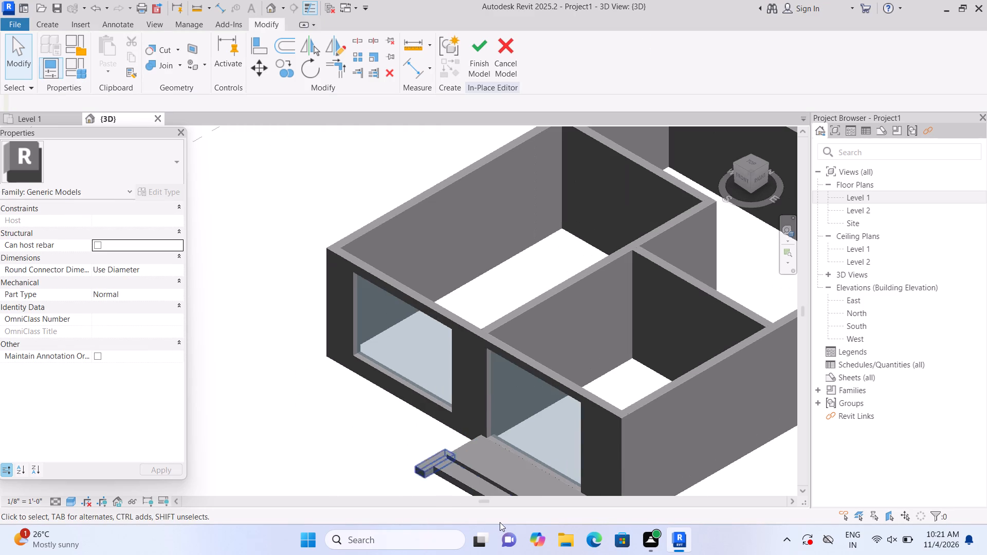
pyautogui.scroll(2, 500, 528)
pyautogui.scroll(3, 414, 467)
pyautogui.moveTo(406, 483); pyautogui.dragTo(407, 441, button='middle')
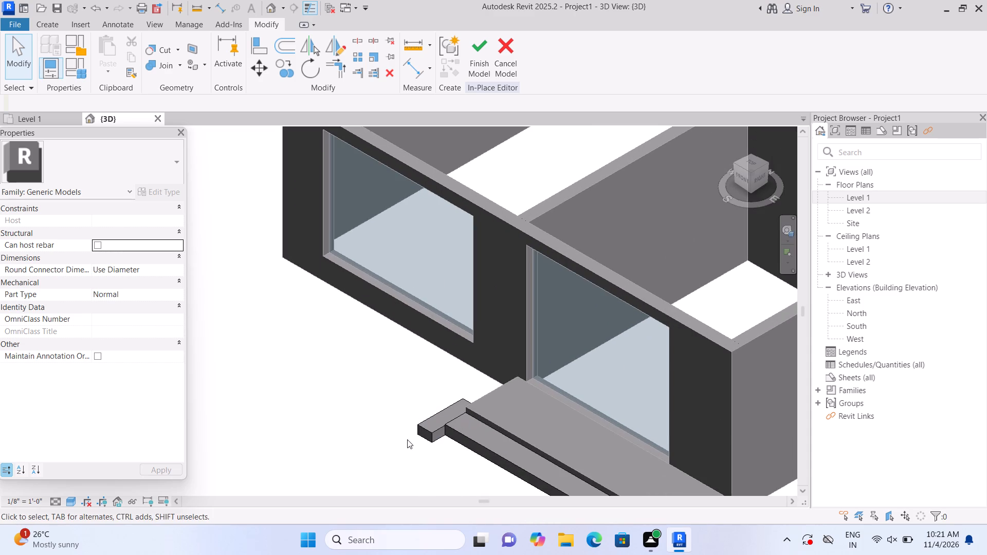
pyautogui.click(421, 420)
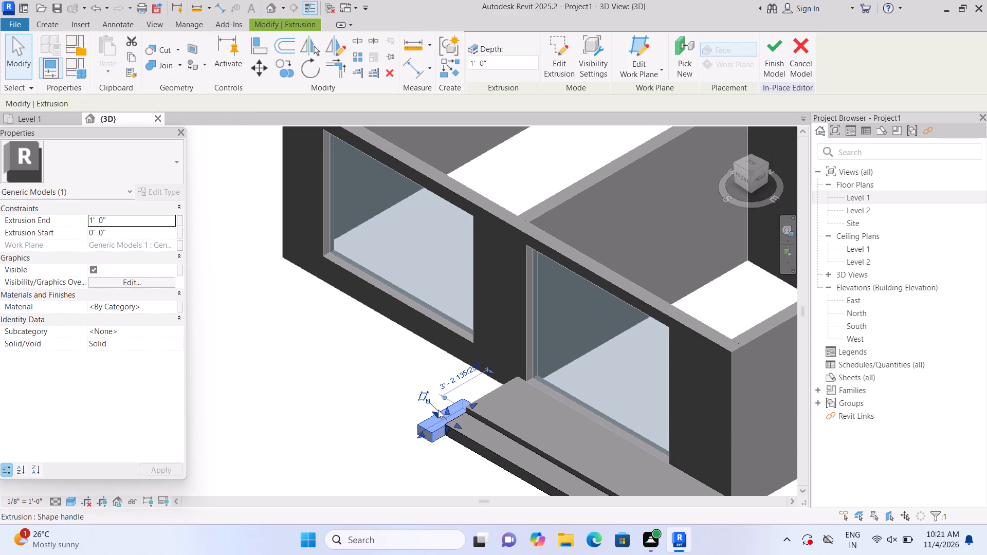
pyautogui.moveTo(433, 409); pyautogui.dragTo(342, 354)
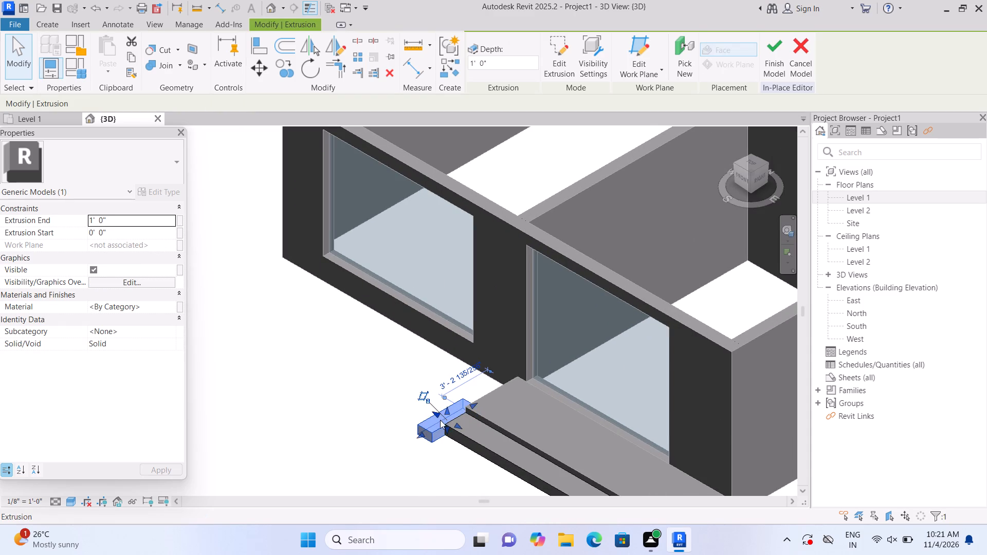
pyautogui.moveTo(434, 411); pyautogui.dragTo(275, 292)
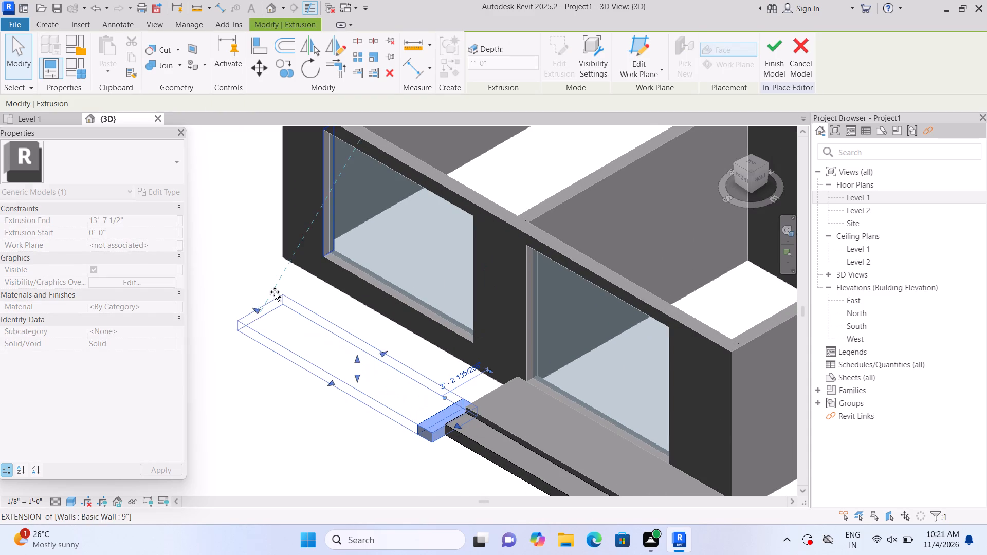
pyautogui.moveTo(275, 292); pyautogui.dragTo(255, 260)
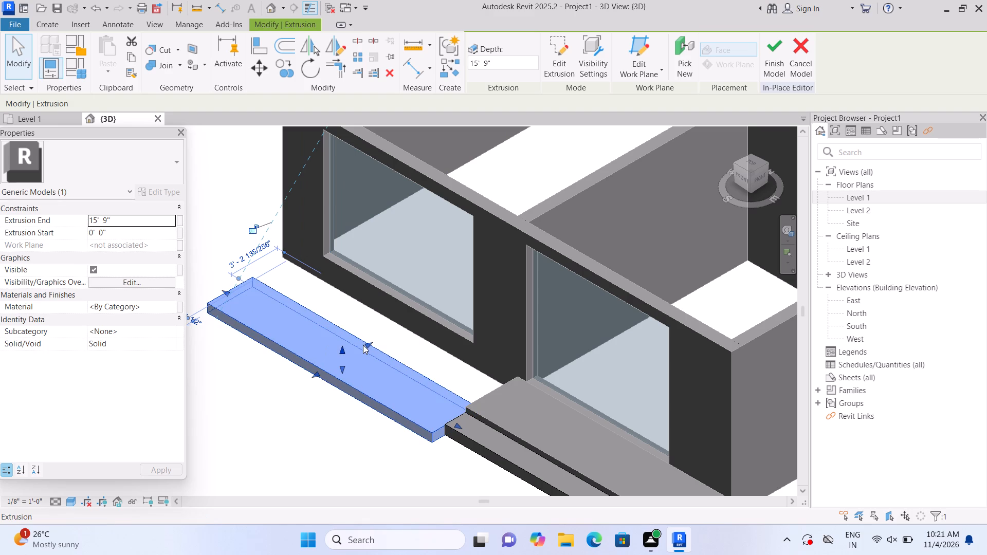
# Extend the west platform's north side to meet the house's south wall.
pyautogui.moveTo(367, 342); pyautogui.dragTo(403, 320)
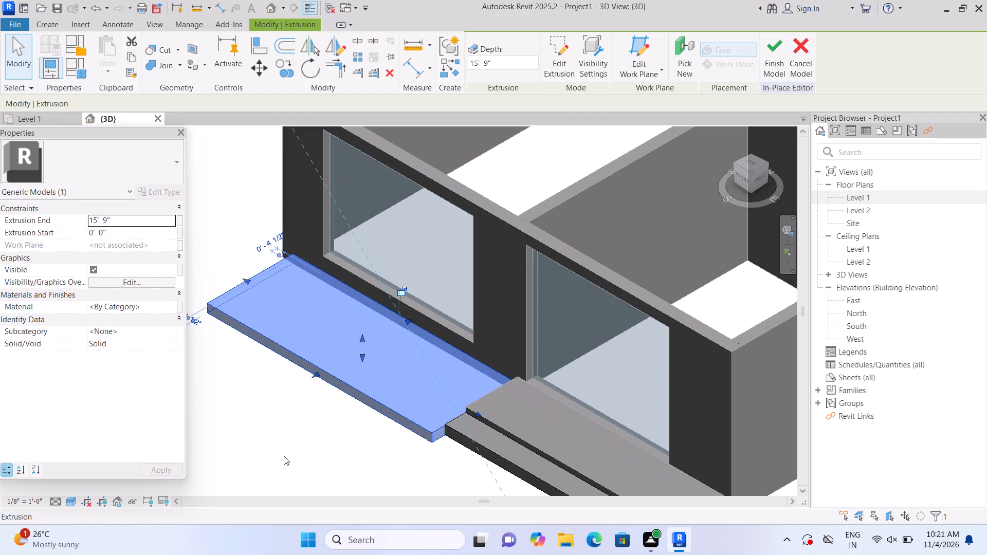
pyautogui.click(284, 456)
# Extend the west platform's west end farther past the window, giving an extrusion depth of 16'-6".
pyautogui.scroll(-5, 284, 456)
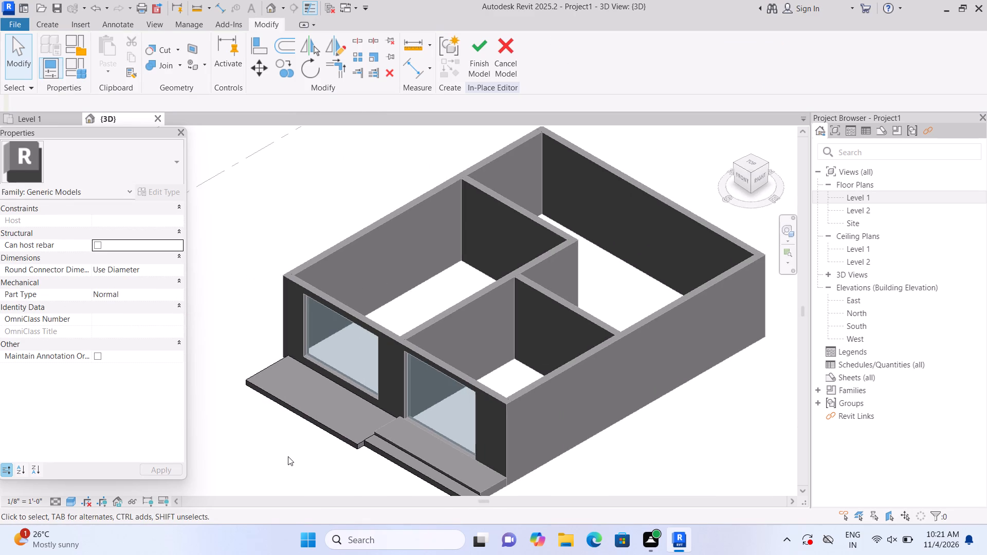
pyautogui.moveTo(288, 456); pyautogui.dragTo(276, 398, button='middle')
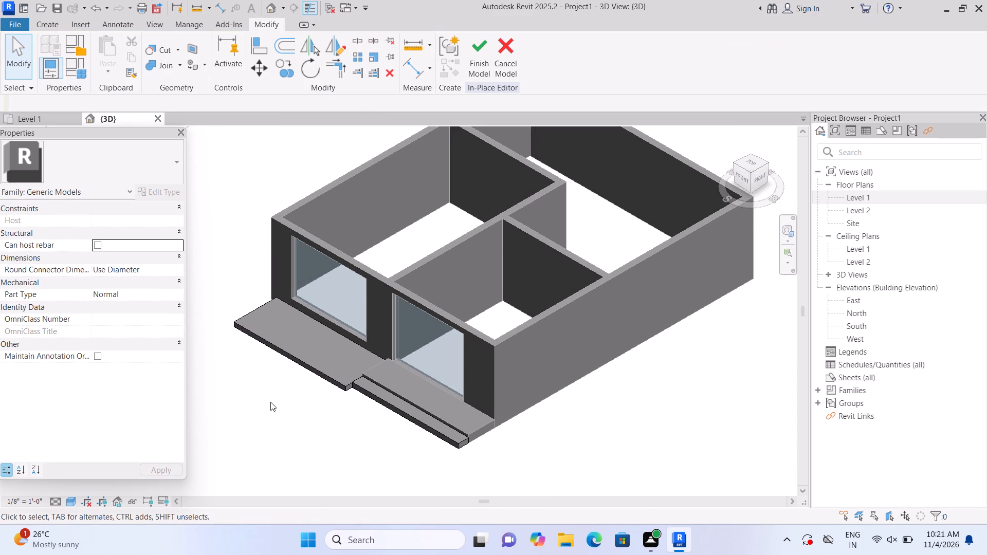
pyautogui.moveTo(218, 414); pyautogui.dragTo(323, 488, button='middle')
pyautogui.scroll(3, 310, 411)
pyautogui.click(374, 383)
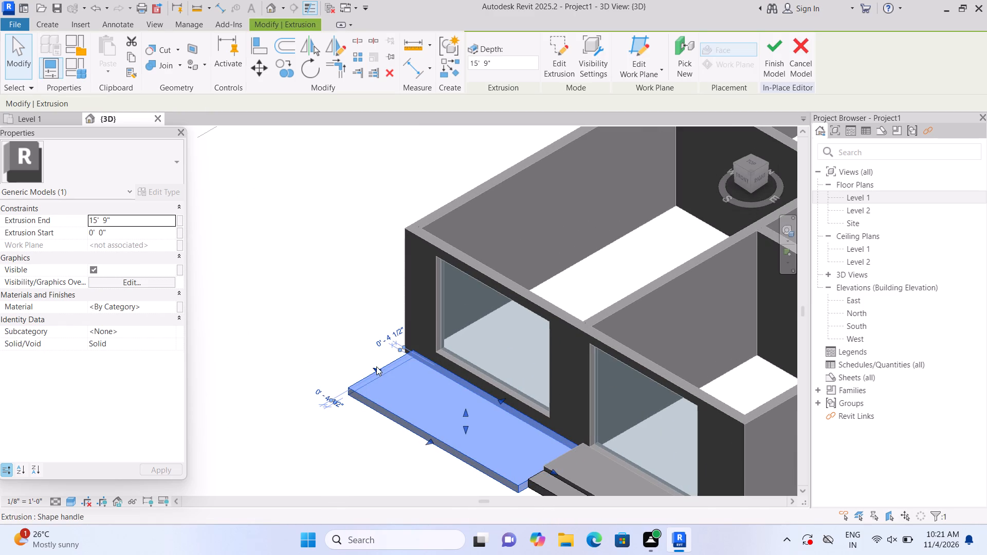
pyautogui.click(371, 365)
pyautogui.click(374, 367)
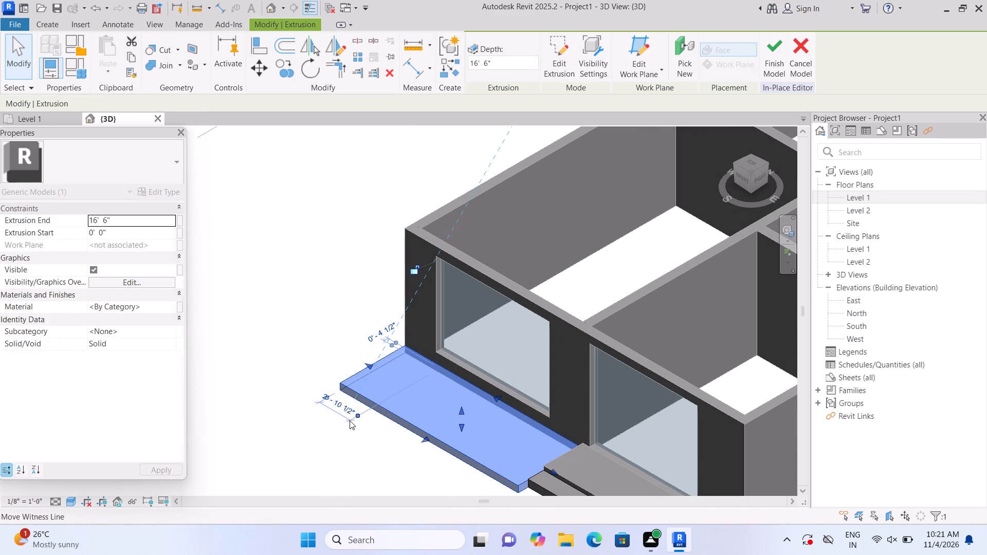
pyautogui.click(351, 421)
pyautogui.click(341, 440)
# Finish the in-place model of the slab, front step and west platform.
pyautogui.scroll(-4, 341, 440)
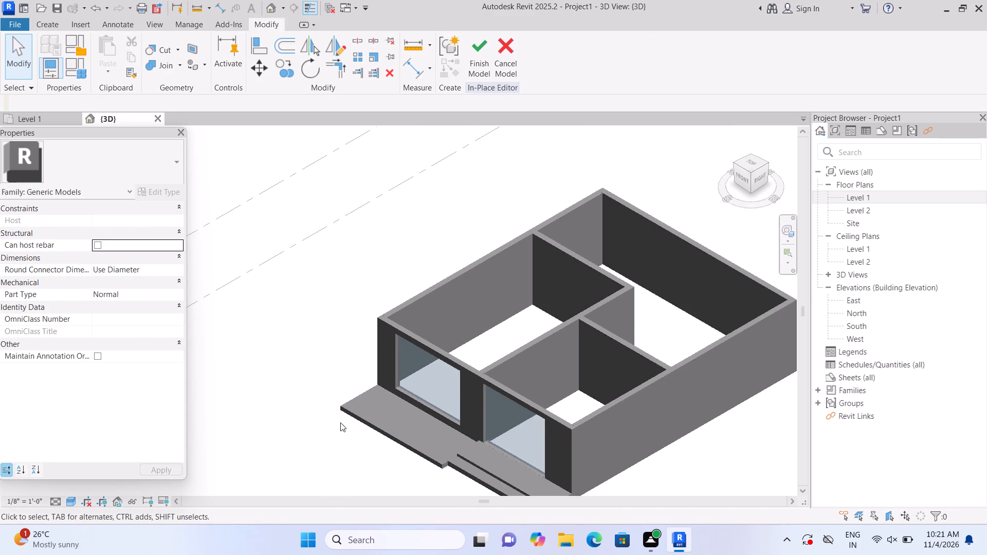
pyautogui.moveTo(334, 418); pyautogui.dragTo(251, 282, button='middle')
pyautogui.moveTo(254, 288); pyautogui.dragTo(259, 390, button='middle')
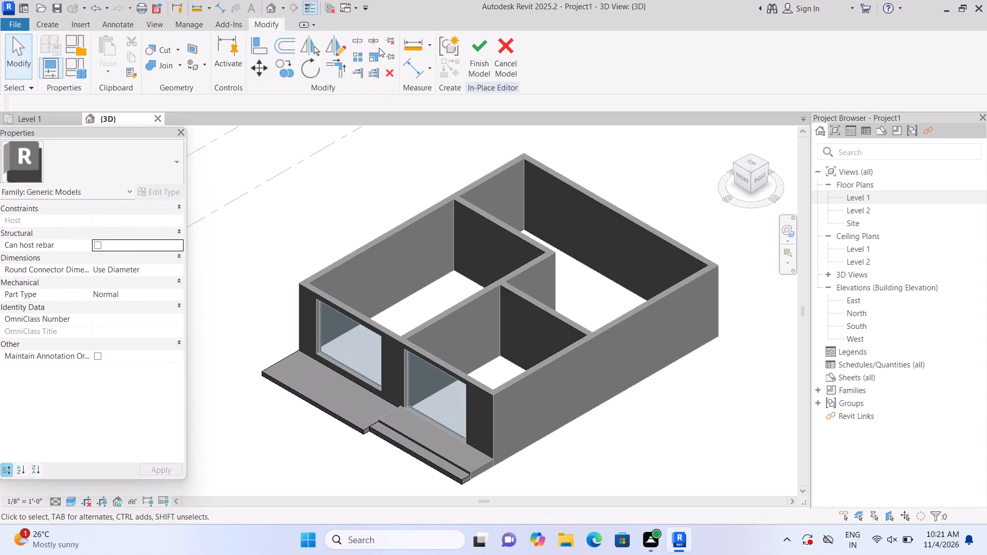
pyautogui.click(482, 75)
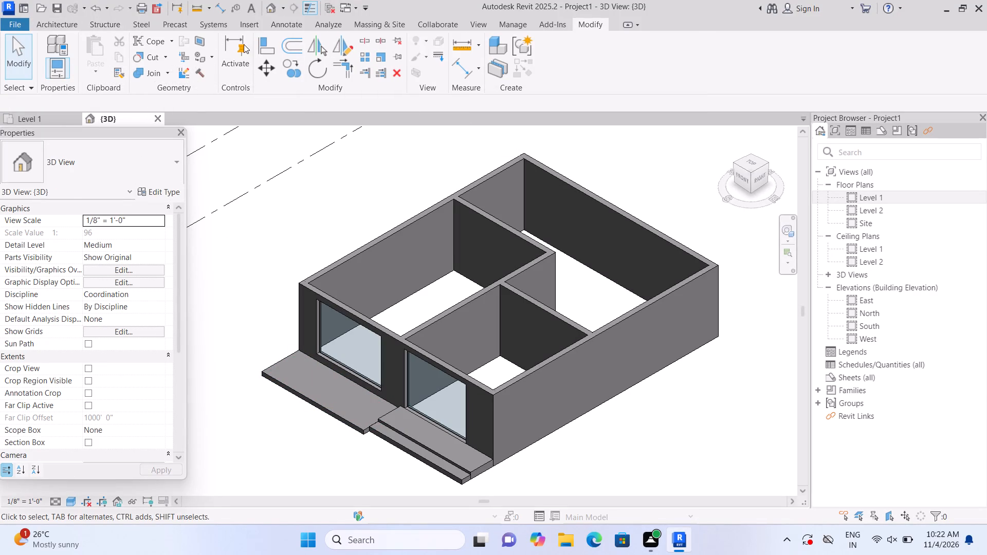
# Divide the south facade's east curtain-wall window into three equal 3'-4" bays with two vertical curtain grid lines.
pyautogui.click(75, 24)
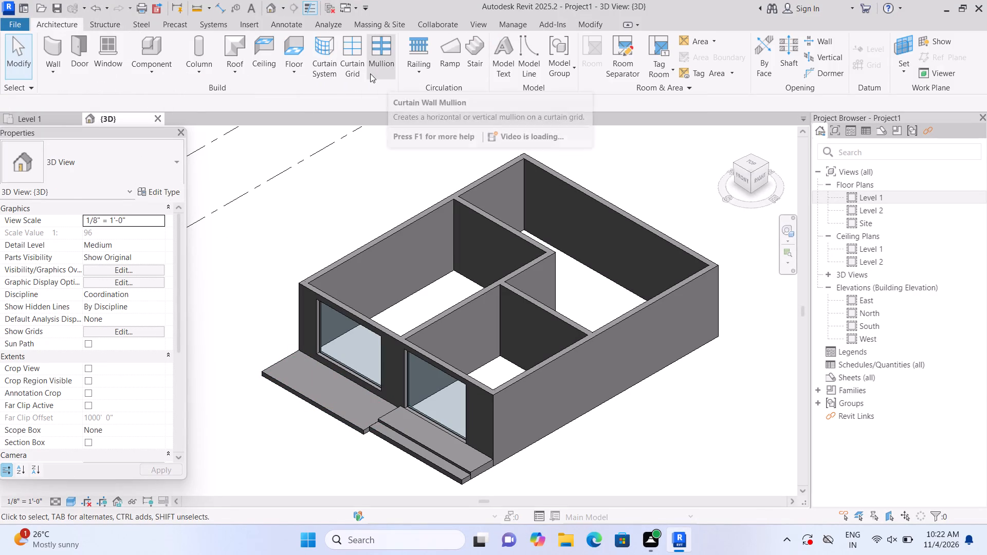
pyautogui.click(352, 70)
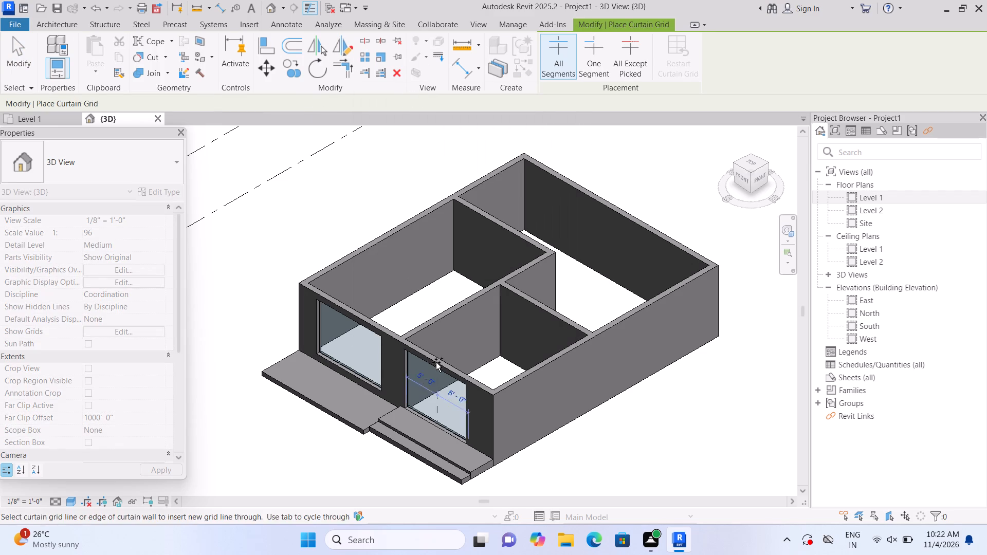
pyautogui.scroll(2, 343, 336)
pyautogui.scroll(1, 429, 393)
pyautogui.moveTo(381, 349); pyautogui.dragTo(296, 302, button='middle')
pyautogui.scroll(1, 371, 326)
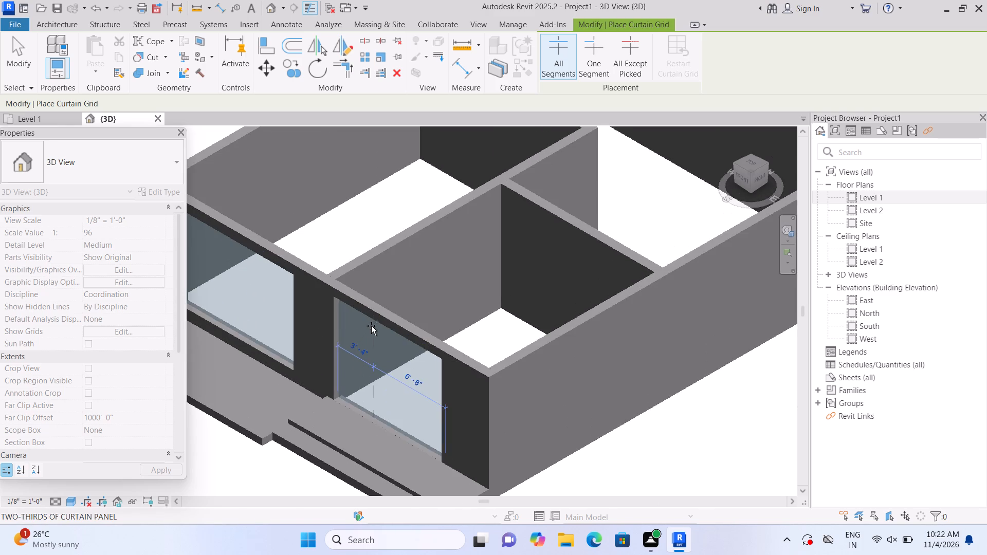
pyautogui.click(381, 330)
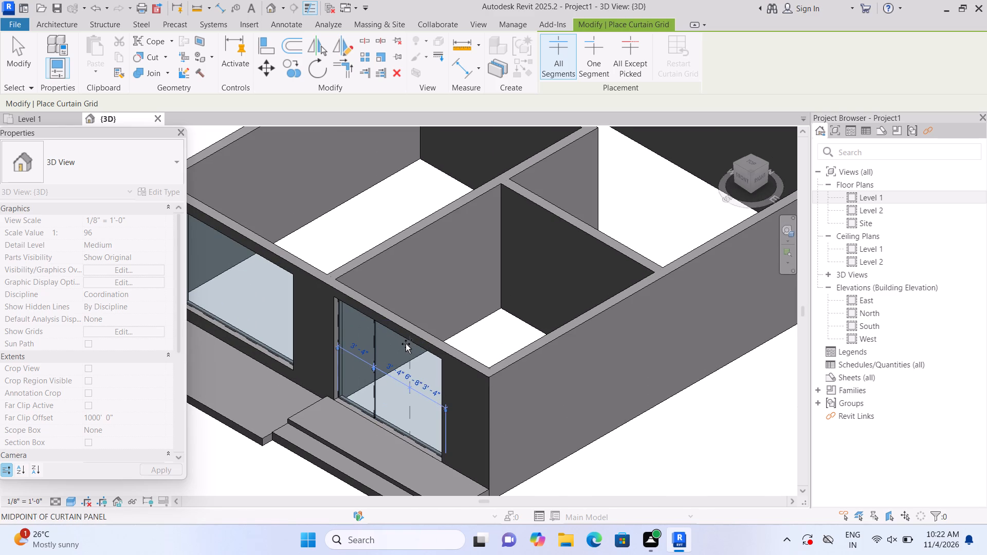
pyautogui.click(406, 344)
# Divide the south facade's west curtain-wall window into three equal 3'-6" bays with two vertical curtain grid lines.
pyautogui.moveTo(279, 331); pyautogui.dragTo(425, 392, button='middle')
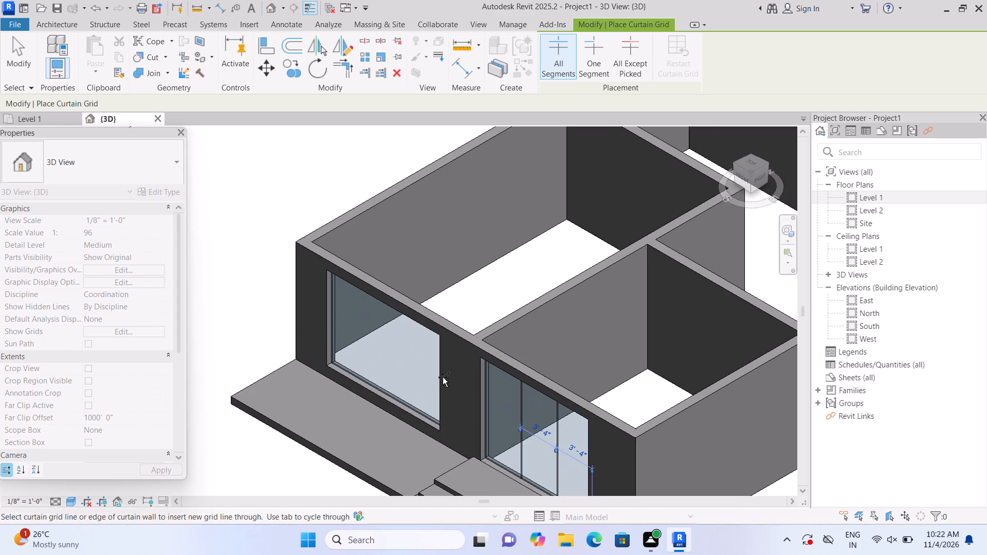
pyautogui.click(371, 307)
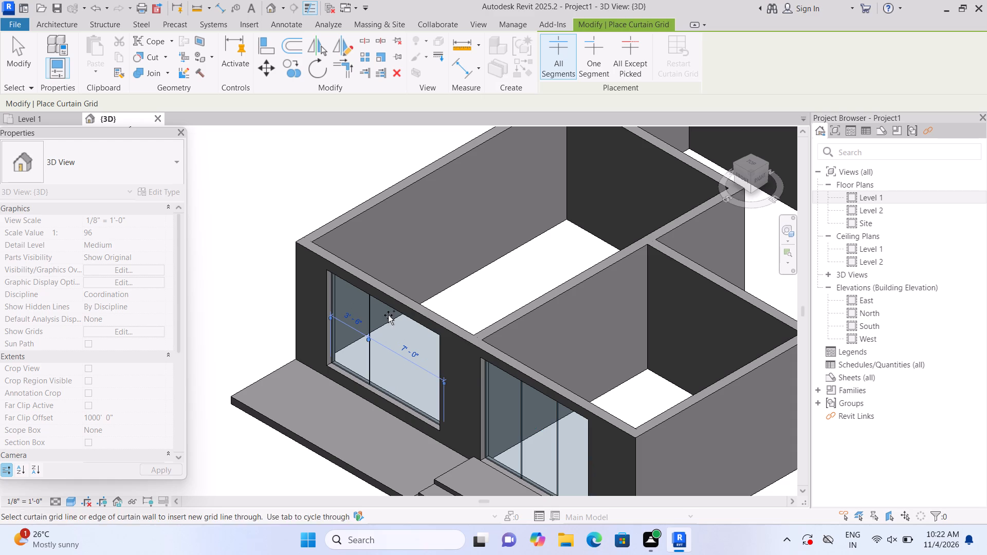
pyautogui.click(407, 322)
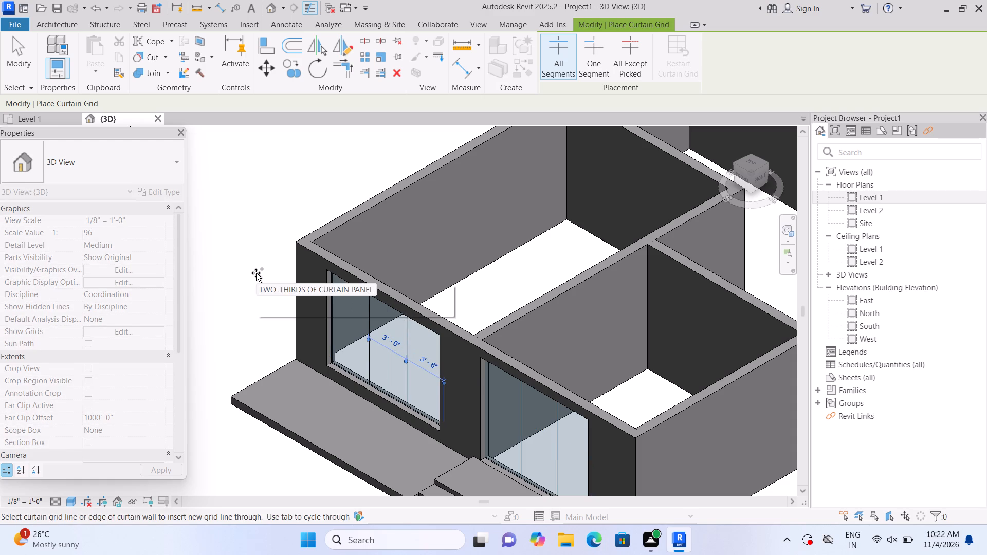
pyautogui.press('Escape')
# Place 2.5" x 5" rectangular mullions on the west window's vertical grid lines and all its perimeter edges.
pyautogui.click(65, 24)
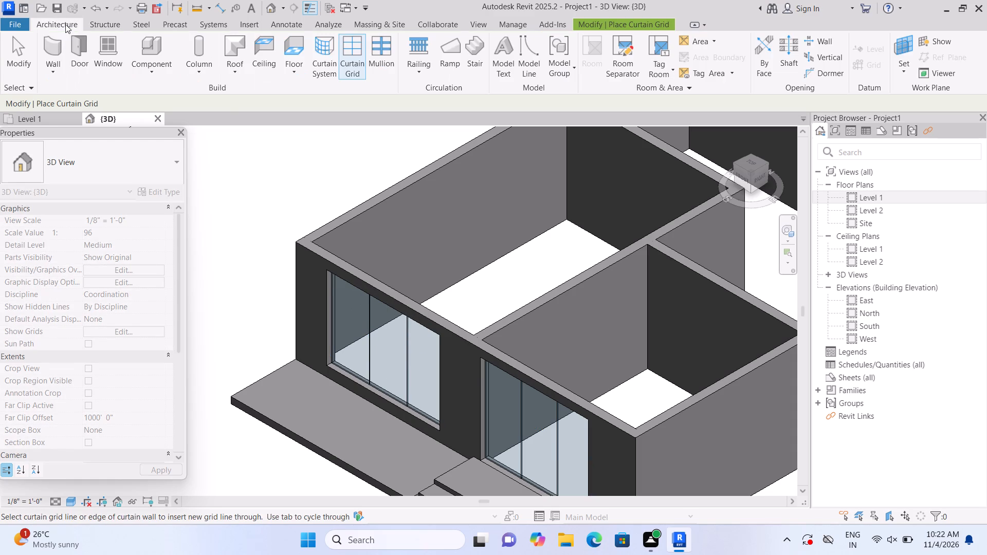
pyautogui.click(377, 55)
pyautogui.click(339, 318)
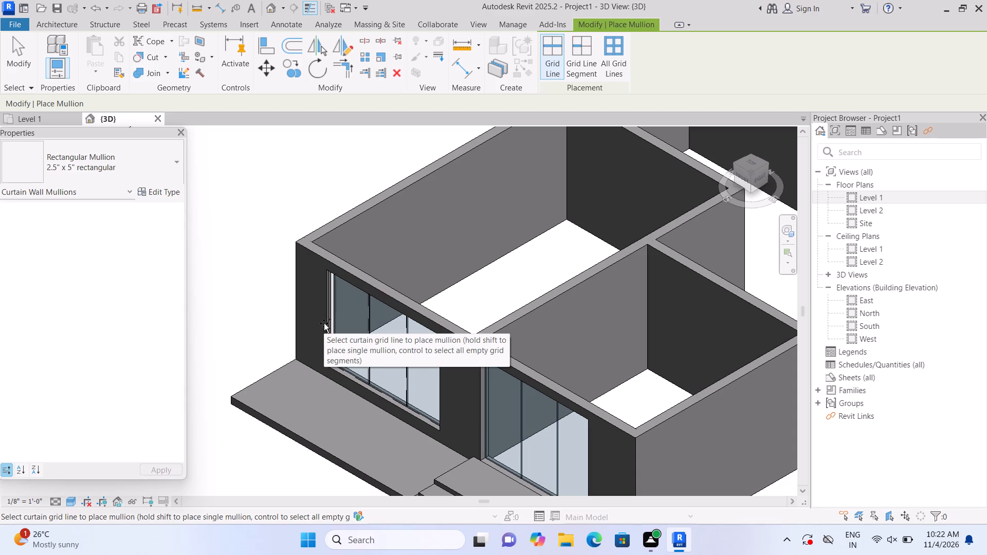
pyautogui.doubleClick(372, 343)
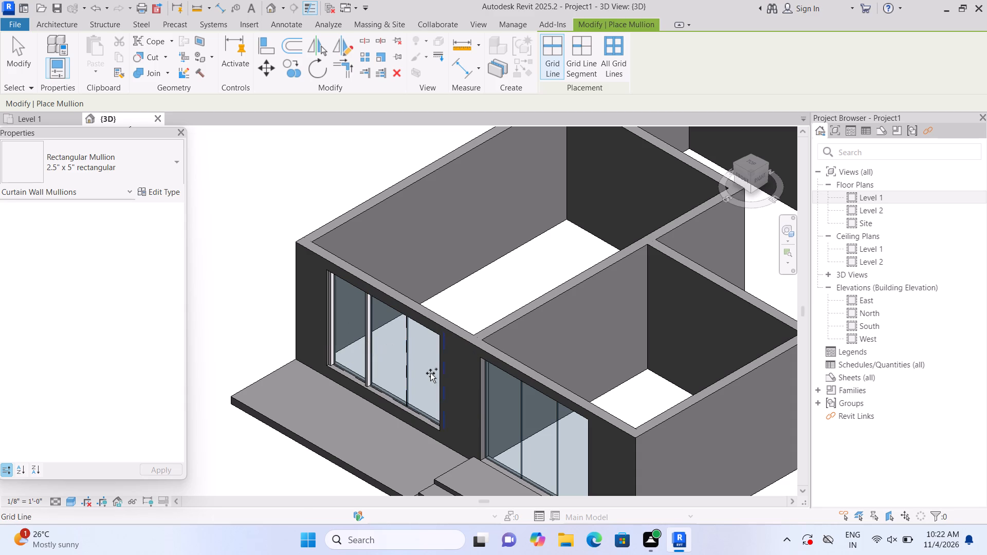
pyautogui.click(405, 364)
pyautogui.click(437, 378)
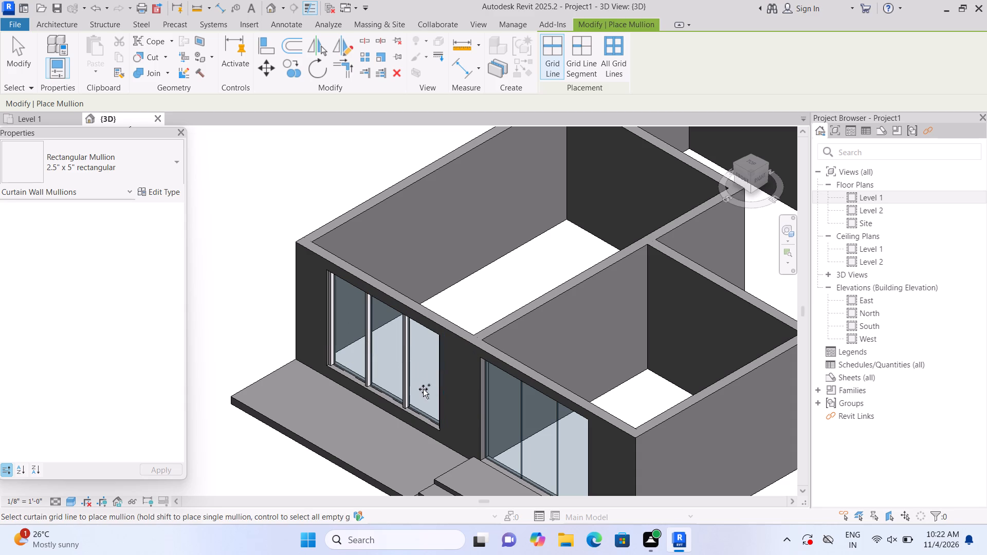
pyautogui.click(407, 406)
pyautogui.click(420, 326)
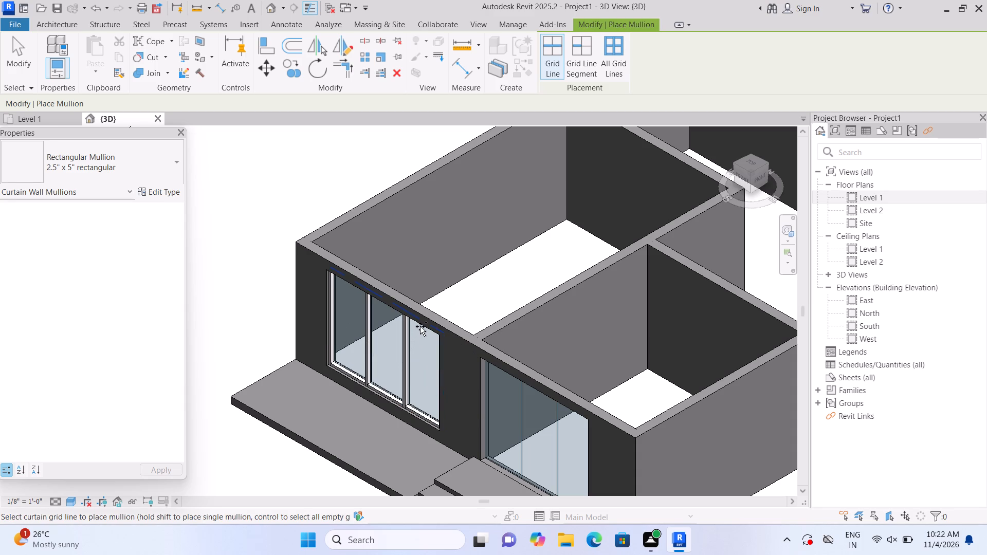
# Place 2.5" x 5" rectangular mullions on the east window's vertical grid lines and all its perimeter edges.
pyautogui.scroll(-1, 418, 340)
pyautogui.moveTo(415, 352); pyautogui.dragTo(283, 207, button='middle')
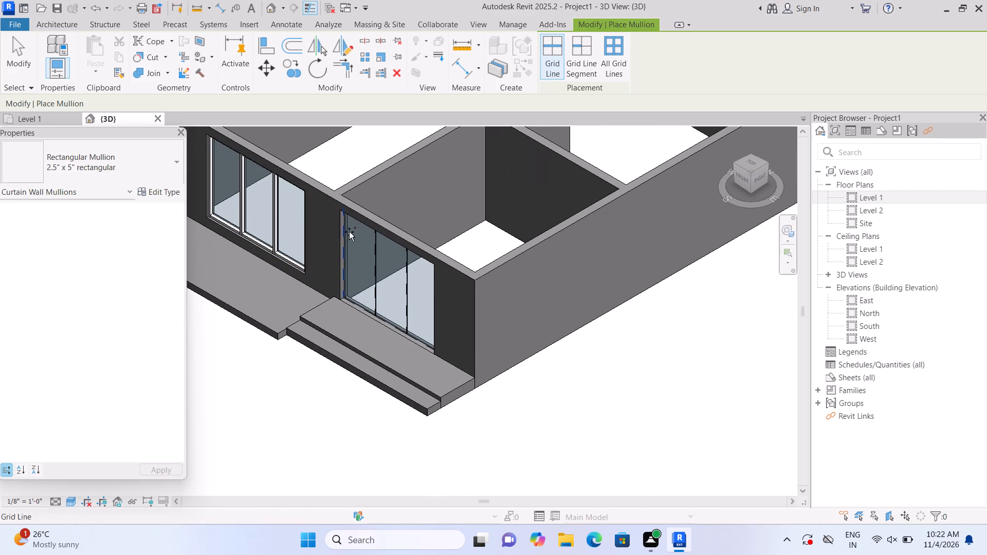
pyautogui.click(341, 240)
pyautogui.click(363, 303)
pyautogui.click(373, 281)
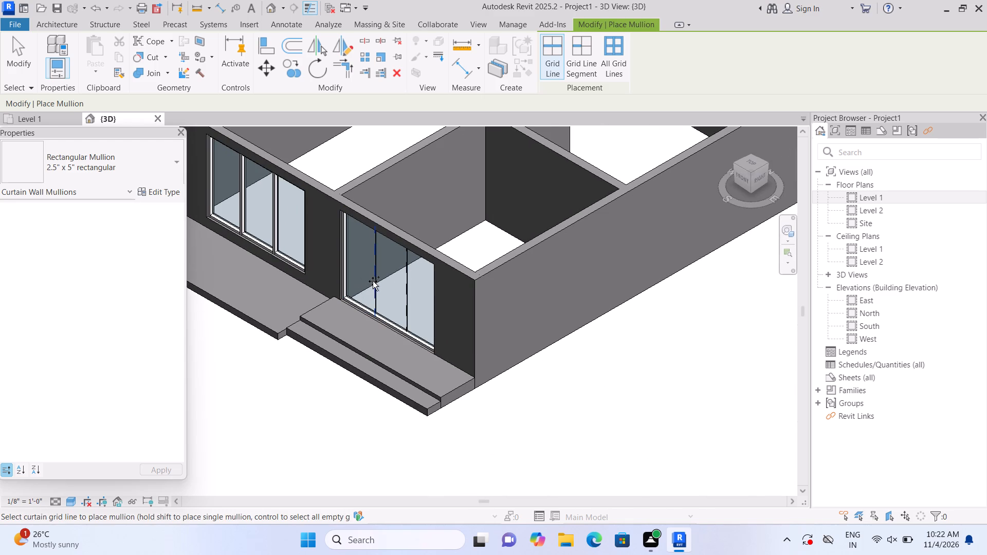
pyautogui.click(405, 287)
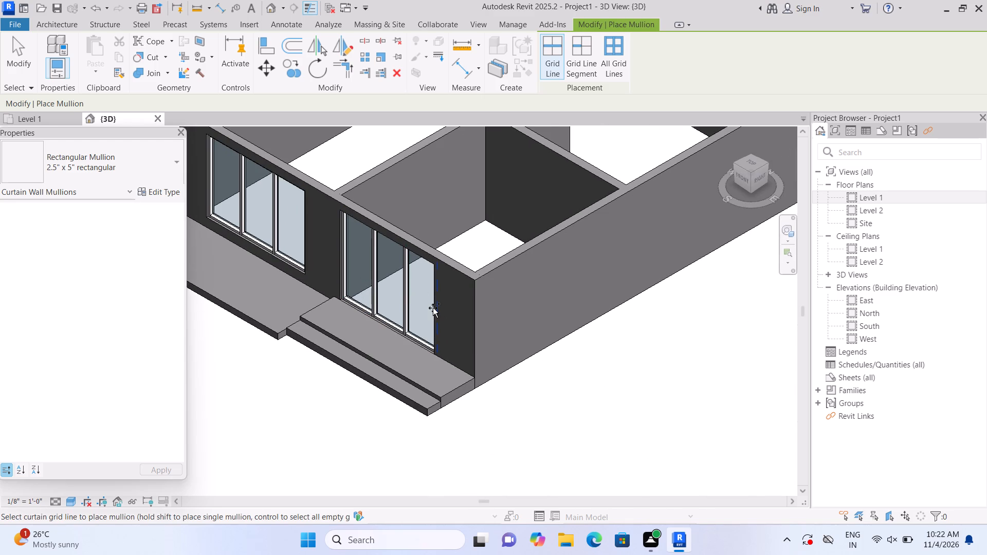
pyautogui.click(433, 308)
pyautogui.scroll(2, 419, 250)
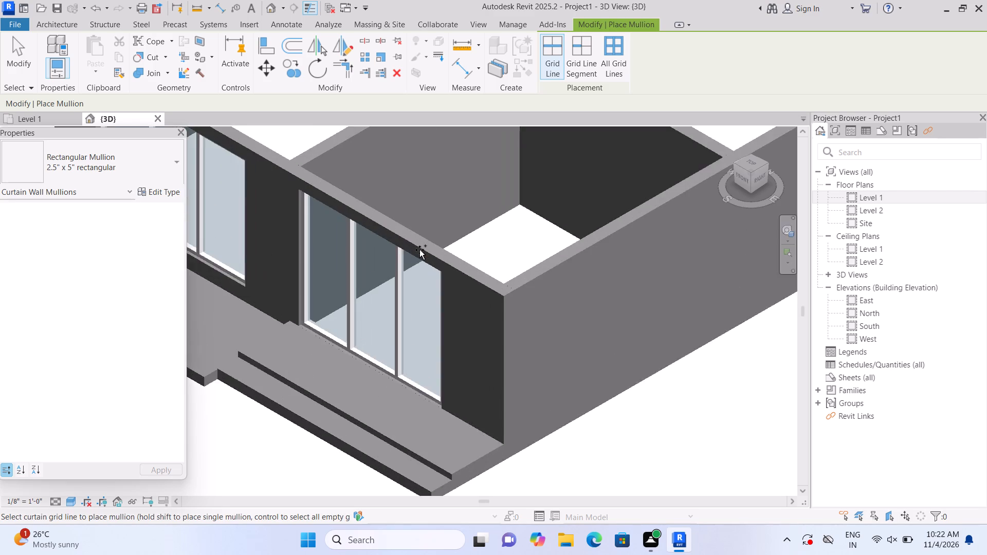
pyautogui.scroll(6, 419, 250)
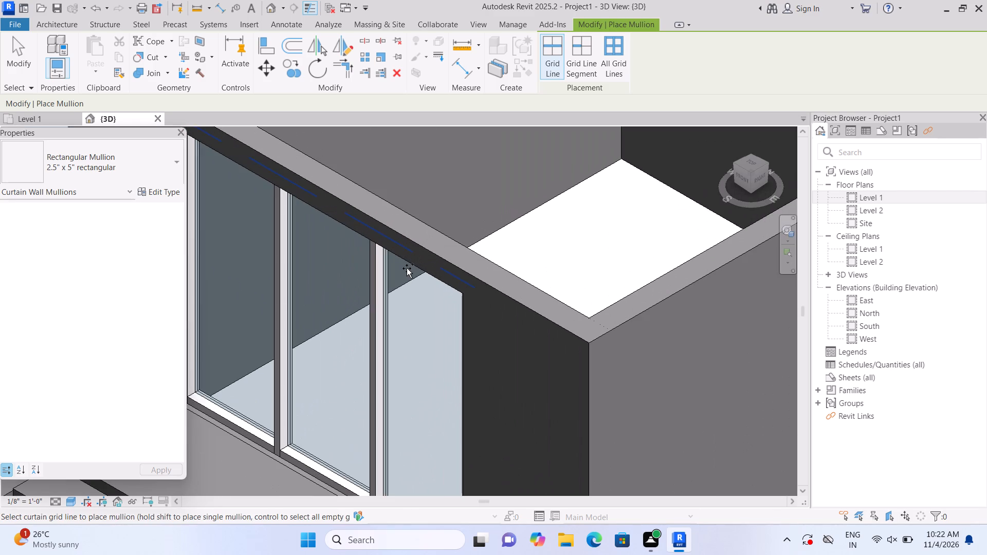
pyautogui.click(407, 268)
pyautogui.scroll(-9, 407, 268)
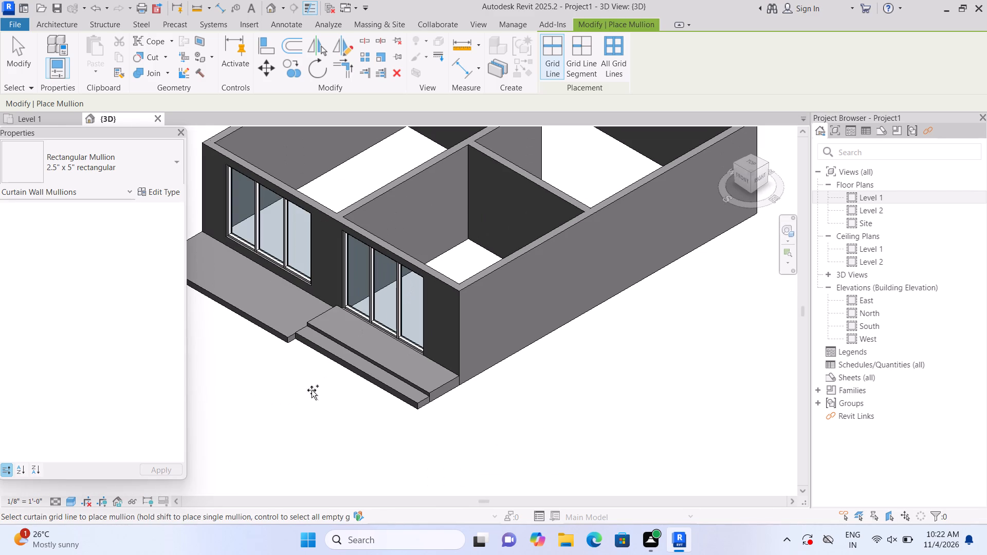
pyautogui.press('Escape')
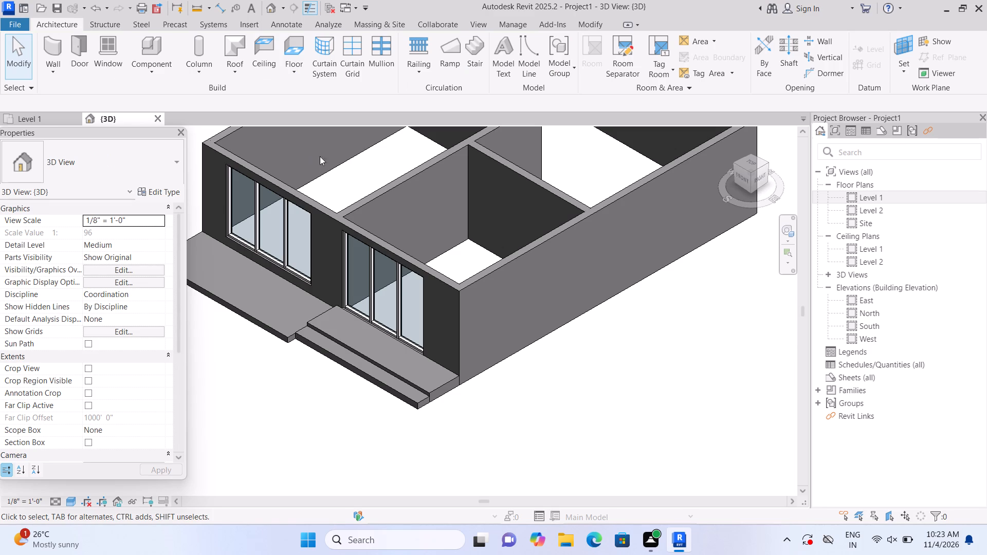
# On the Level 1 plan, draw a 2'-6" long Curtain Wall 1 along the east wall, starting 3'-6" north of the south wall.
pyautogui.doubleClick(851, 196)
pyautogui.scroll(-2, 683, 293)
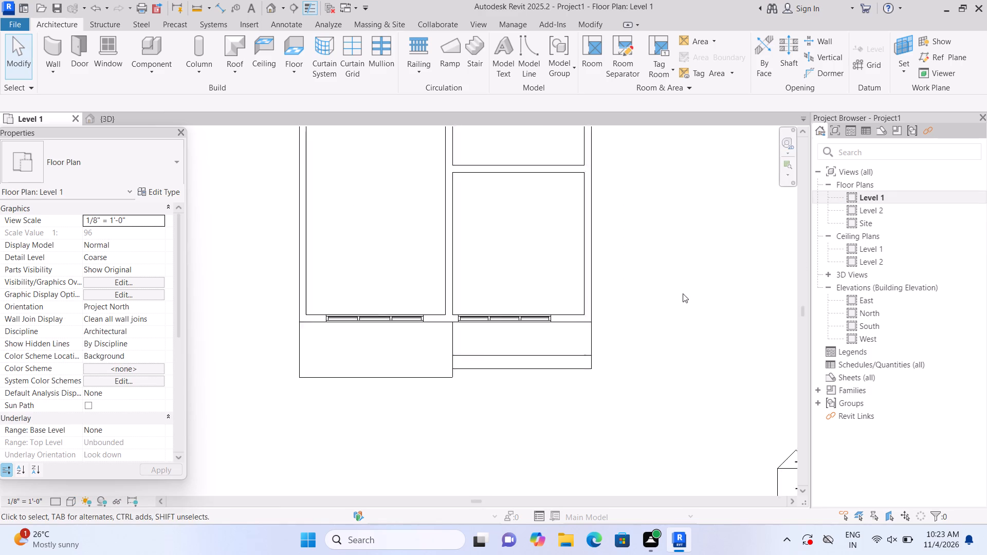
pyautogui.scroll(-2, 683, 293)
pyautogui.moveTo(682, 293); pyautogui.dragTo(634, 363, button='middle')
pyautogui.scroll(2, 628, 362)
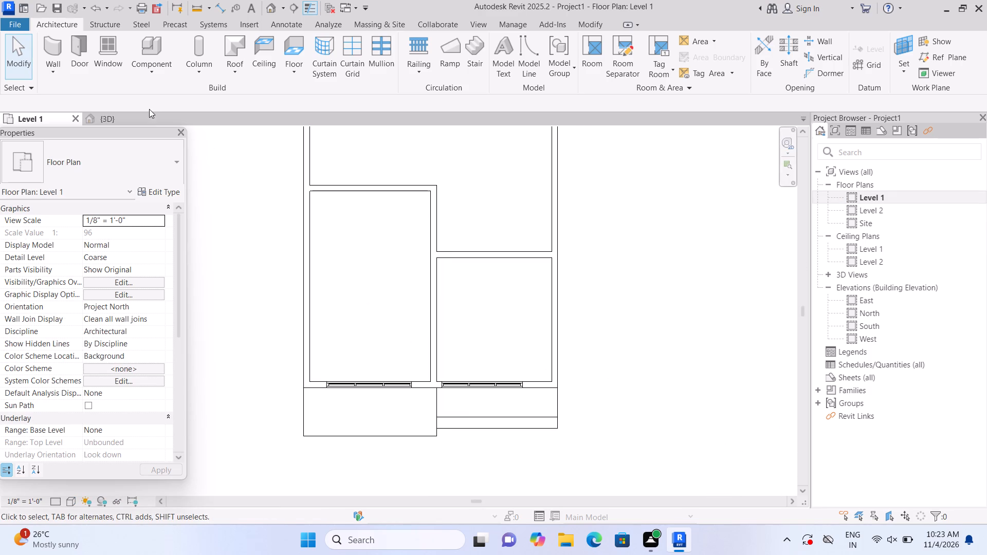
pyautogui.click(53, 41)
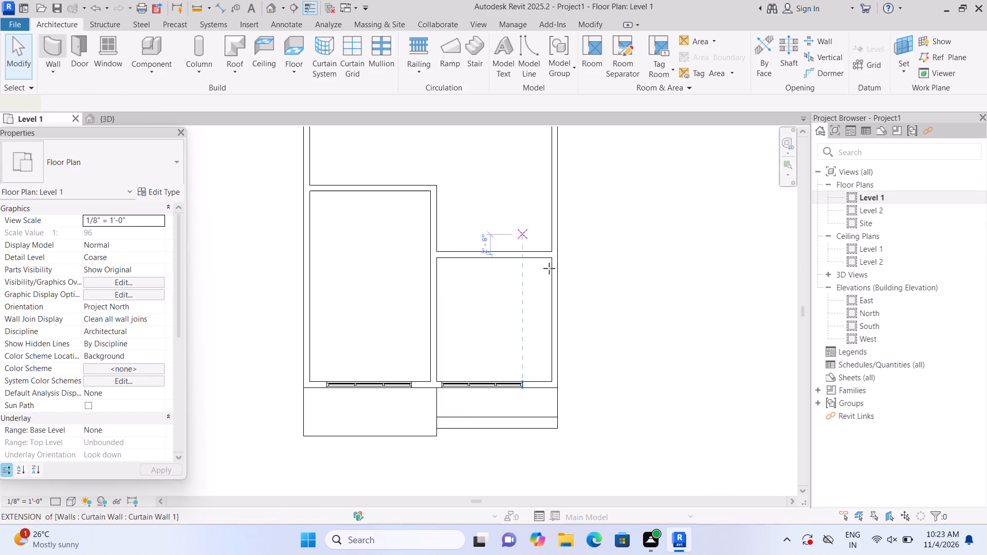
pyautogui.click(555, 358)
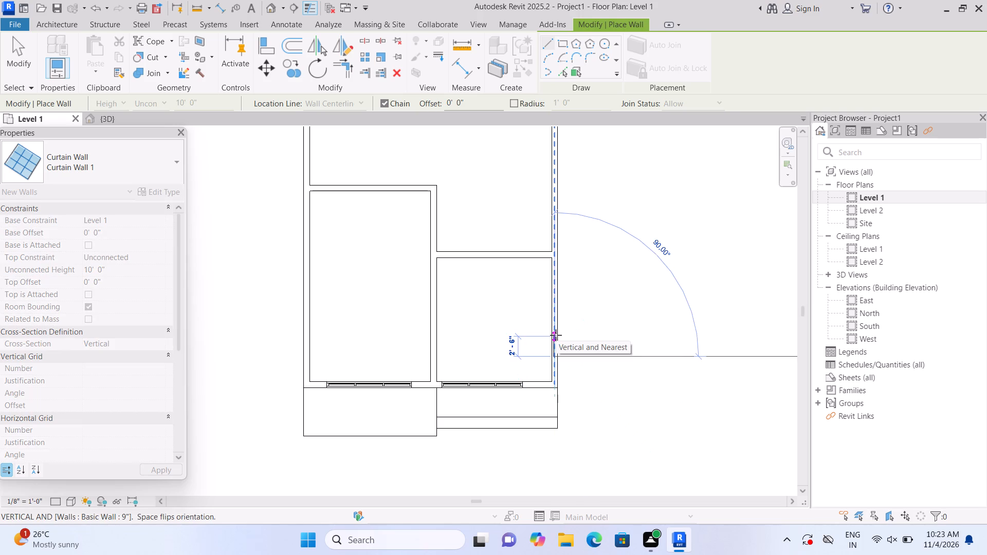
pyautogui.click(556, 335)
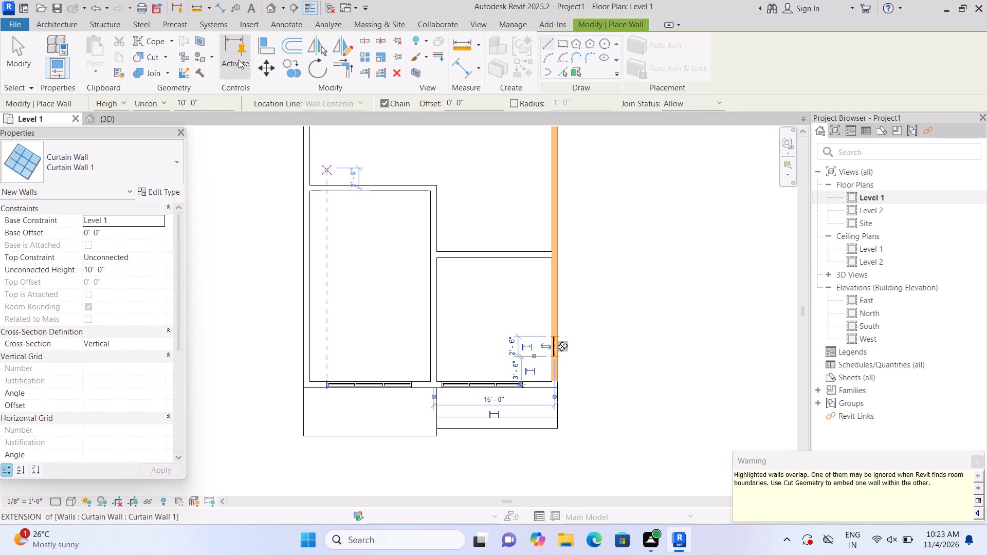
# Cut the 9" east wall with the 2'-6" curtain wall to embed it as an opening.
pyautogui.click(168, 63)
pyautogui.click(170, 72)
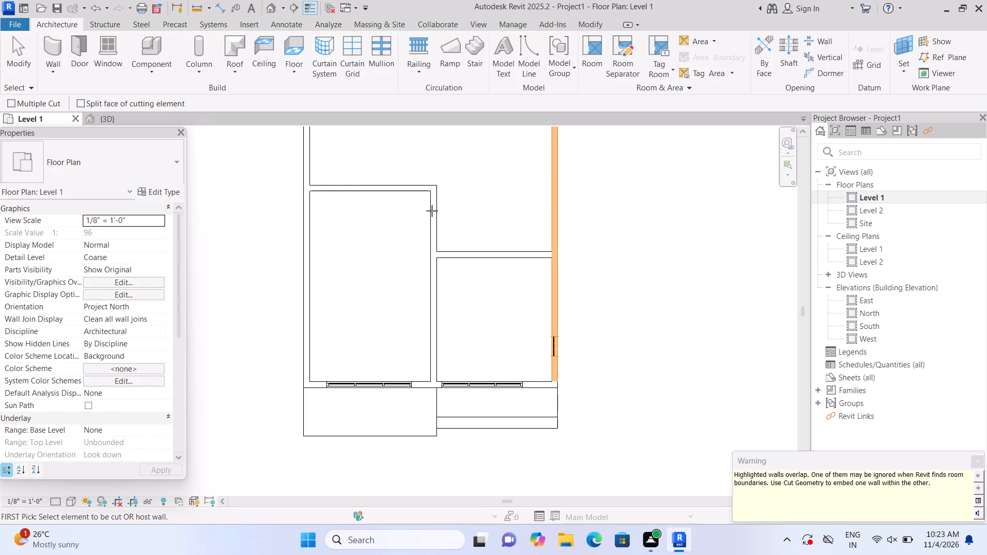
pyautogui.click(553, 309)
pyautogui.click(557, 345)
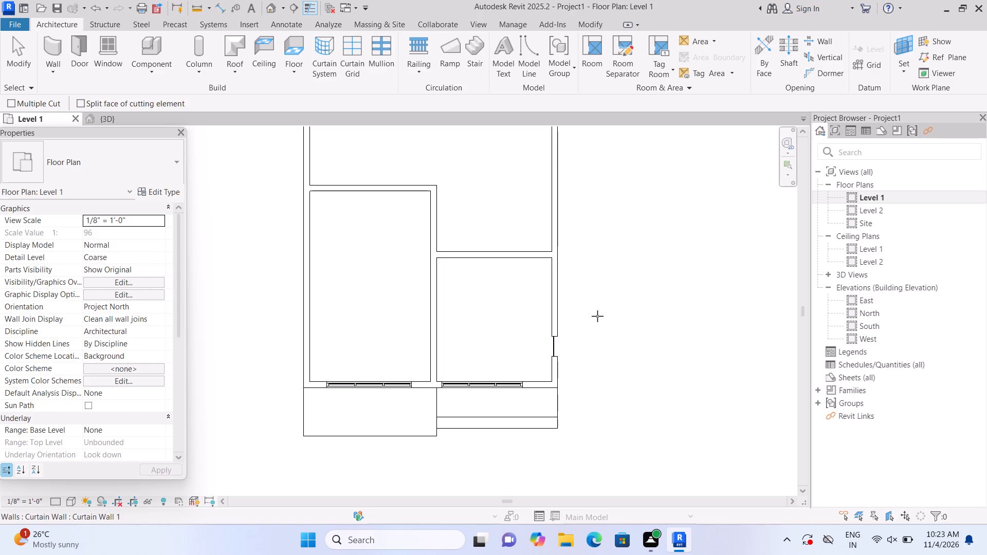
# Draw a 5'-0" long Curtain Wall 1 in the east wall's northern part, starting 6'-9" north of the southeast room's partition.
pyautogui.click(48, 42)
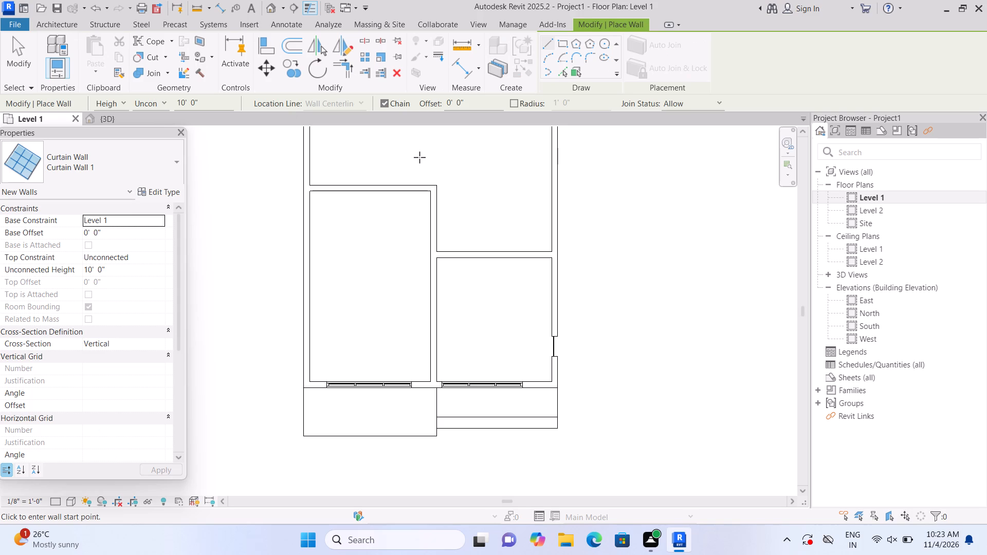
pyautogui.moveTo(480, 171); pyautogui.dragTo(471, 242, button='middle')
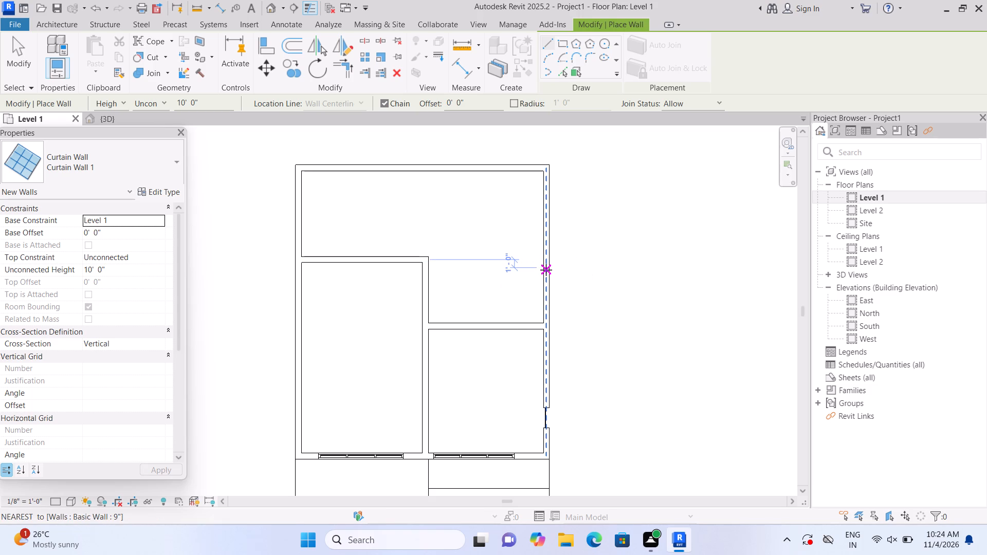
pyautogui.click(546, 270)
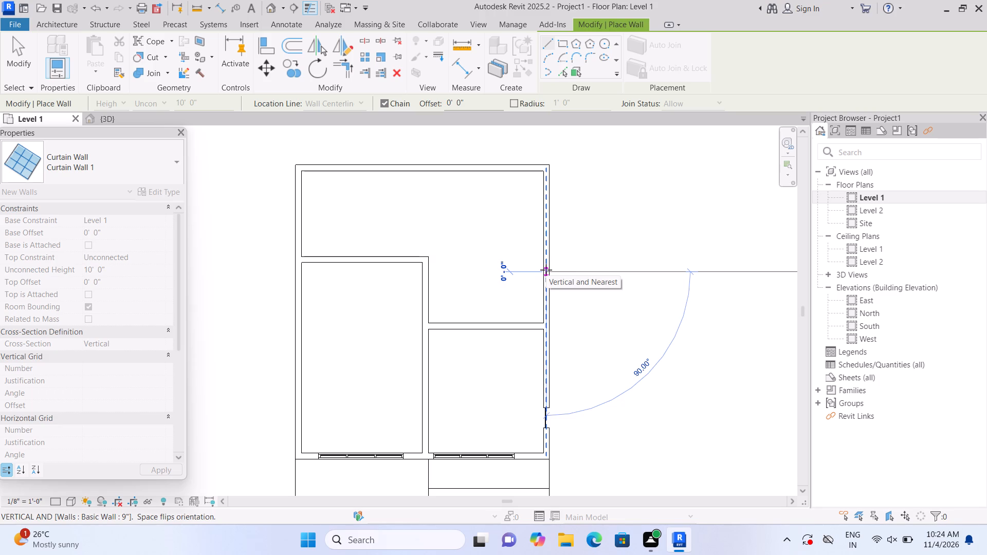
pyautogui.click(548, 231)
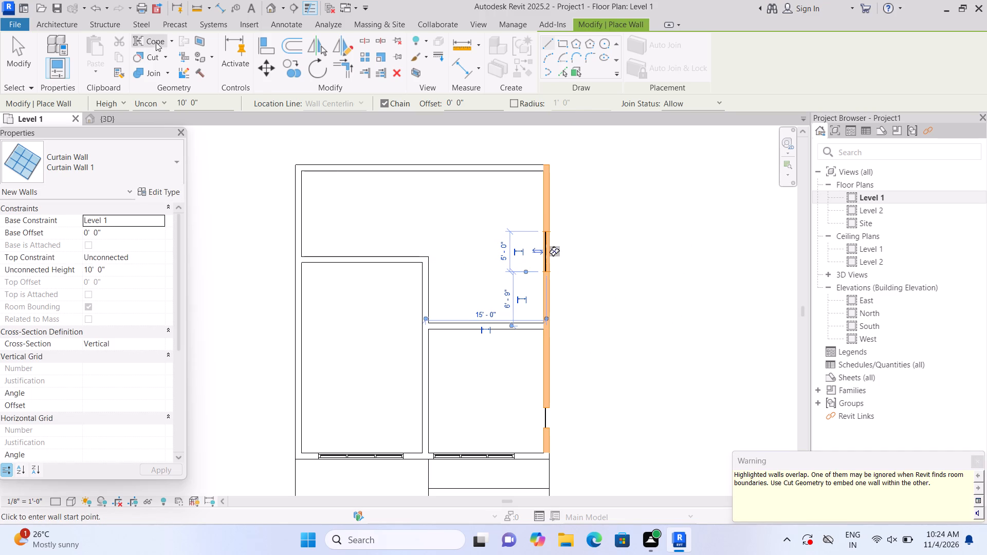
# Cut the 9" east wall with the 5'-0" curtain wall to embed it as an opening.
pyautogui.click(165, 55)
pyautogui.click(169, 72)
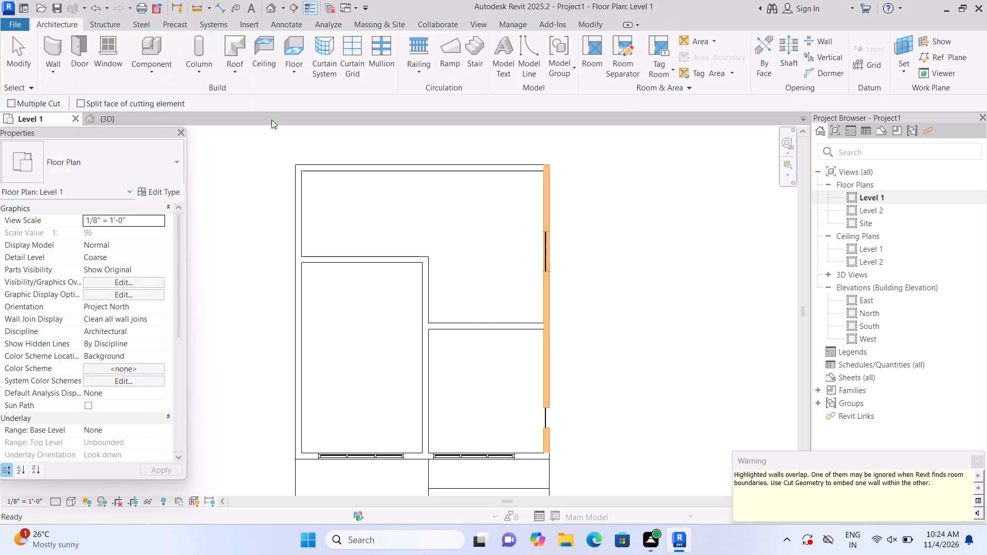
pyautogui.click(541, 213)
pyautogui.click(543, 246)
# In the 3D view, resize the 2'-6" east curtain wall to about 2'-1" base offset and about 6'-6" height.
pyautogui.scroll(-1, 559, 236)
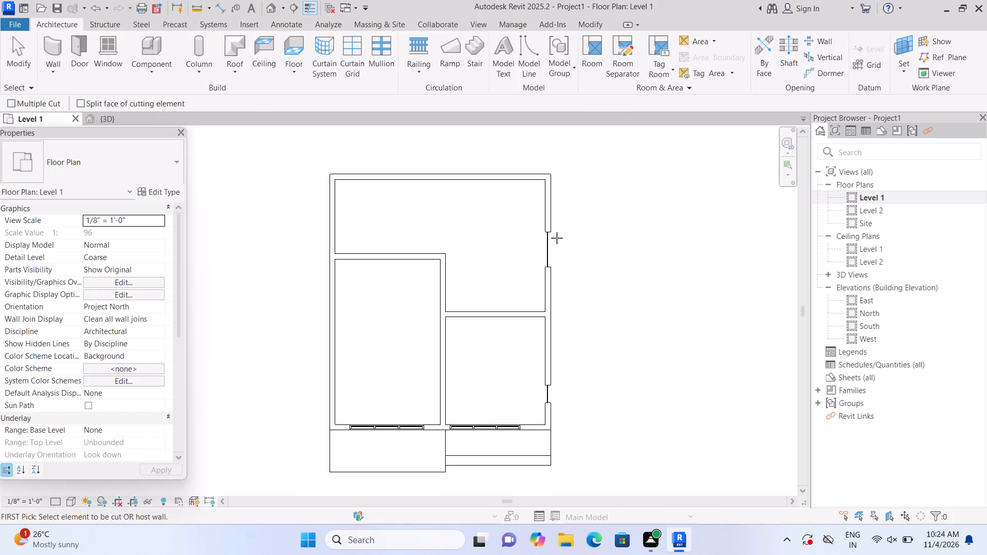
pyautogui.click(269, 9)
pyautogui.scroll(3, 515, 384)
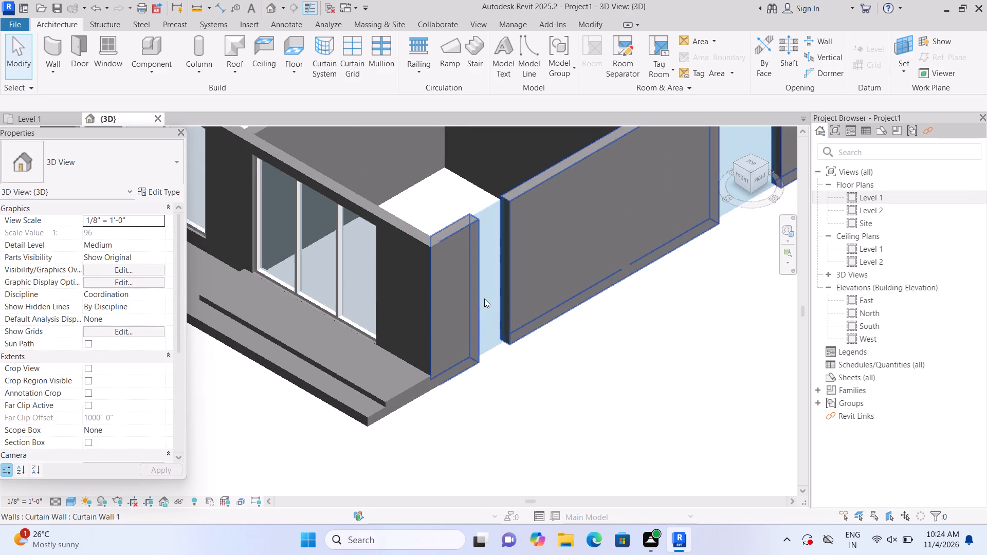
pyautogui.click(488, 286)
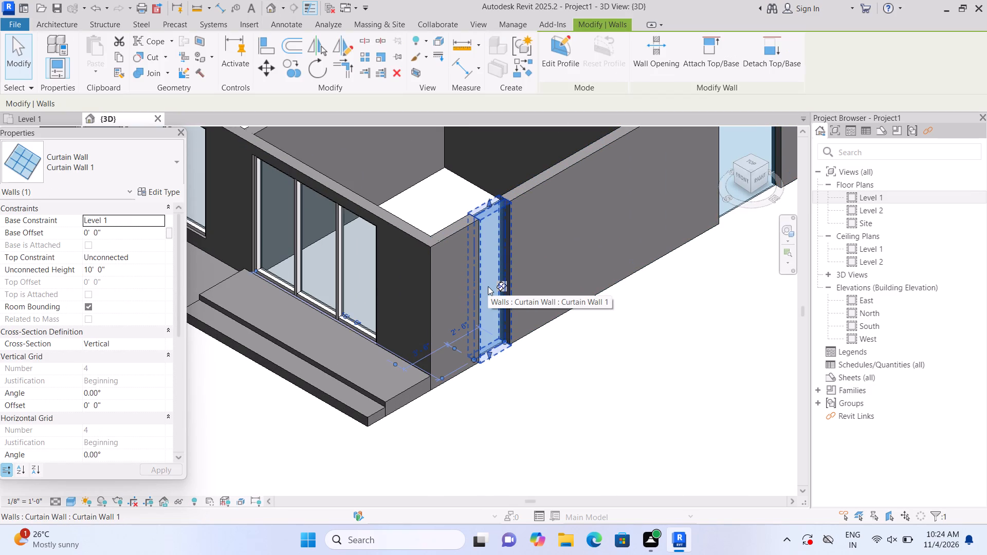
pyautogui.scroll(1, 546, 258)
pyautogui.moveTo(546, 258); pyautogui.dragTo(544, 282, button='middle')
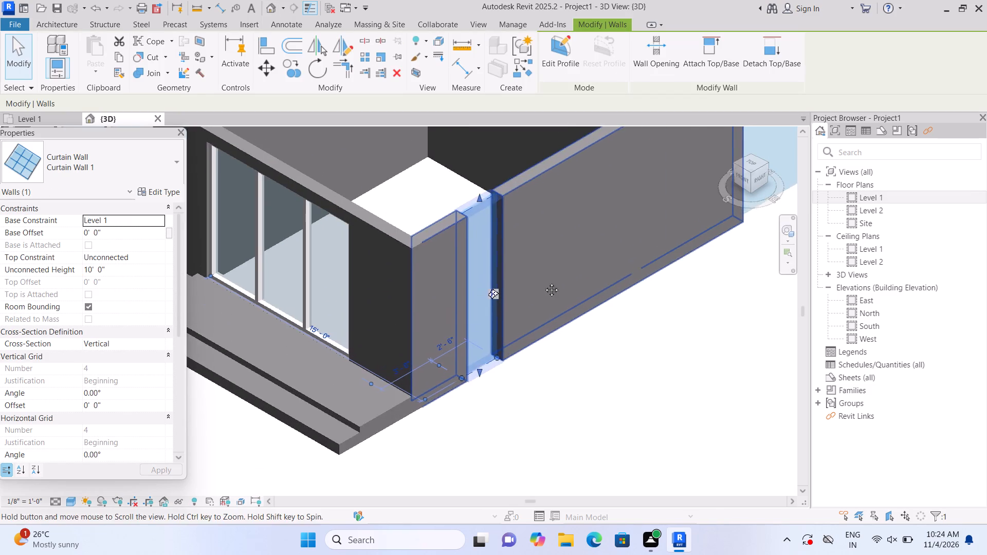
pyautogui.moveTo(544, 282); pyautogui.dragTo(540, 308, button='middle')
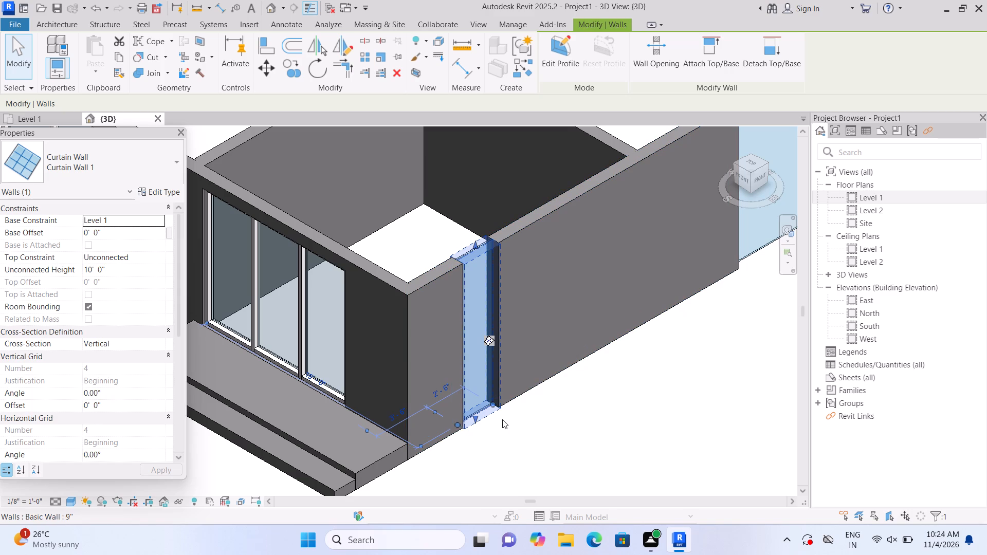
pyautogui.moveTo(476, 417); pyautogui.dragTo(474, 378)
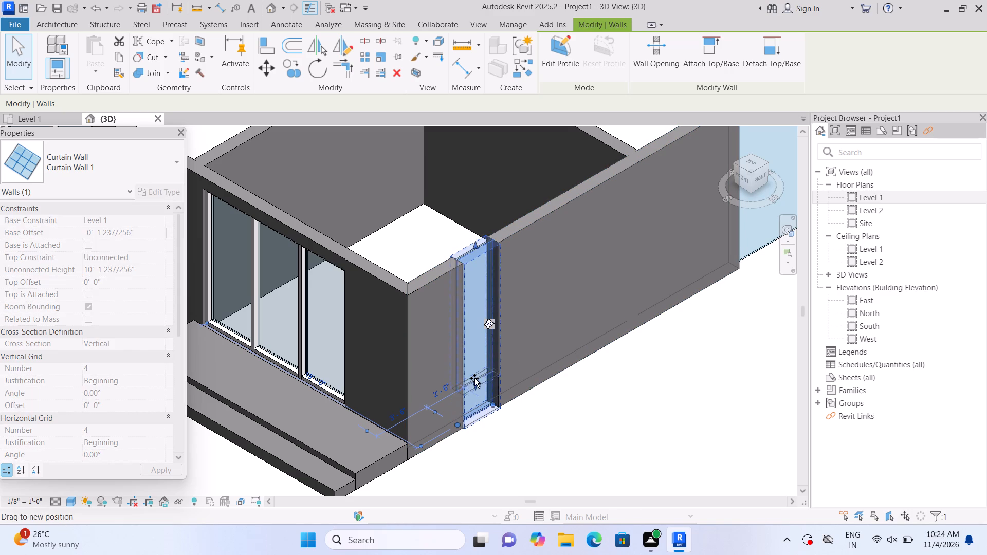
pyautogui.moveTo(474, 378); pyautogui.dragTo(474, 375)
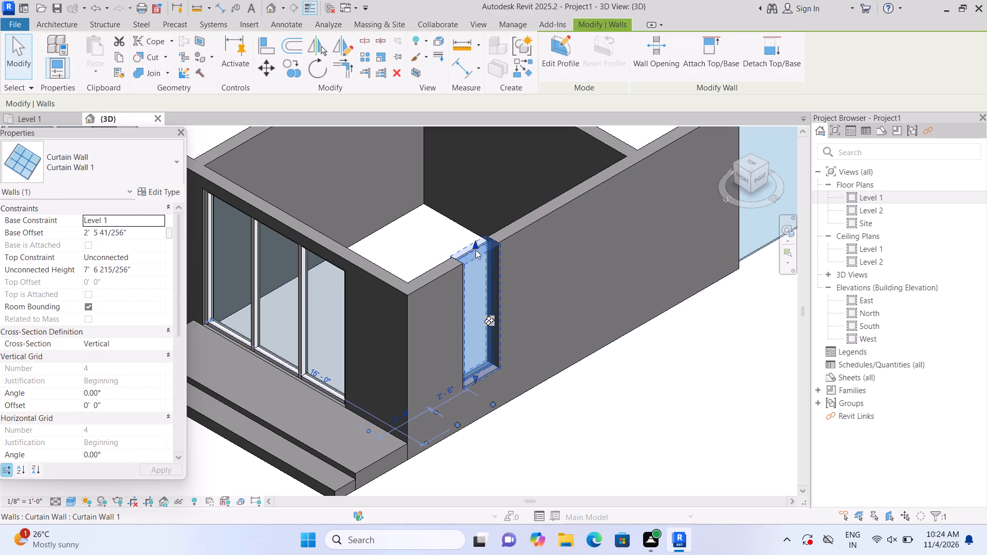
pyautogui.moveTo(473, 244); pyautogui.dragTo(474, 273)
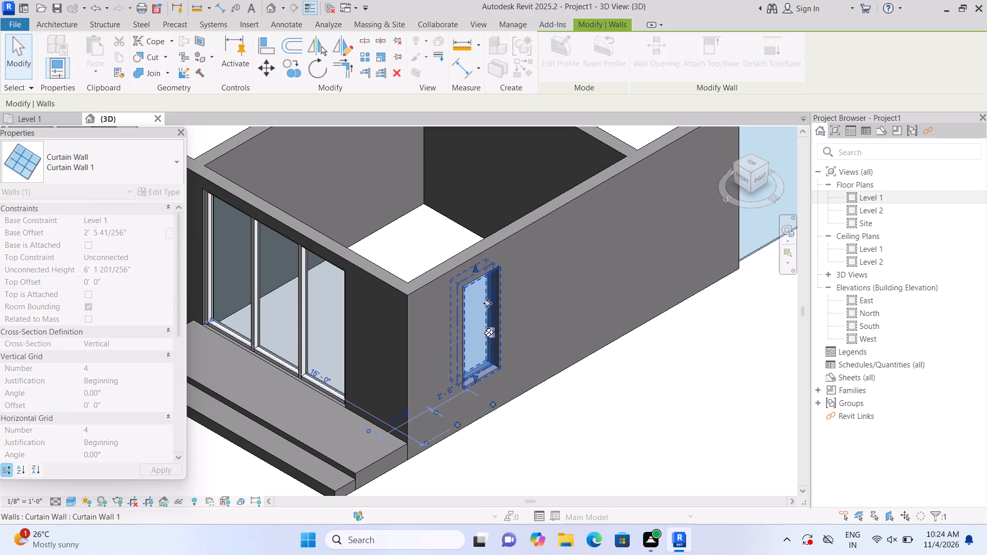
pyautogui.click(553, 415)
pyautogui.click(474, 371)
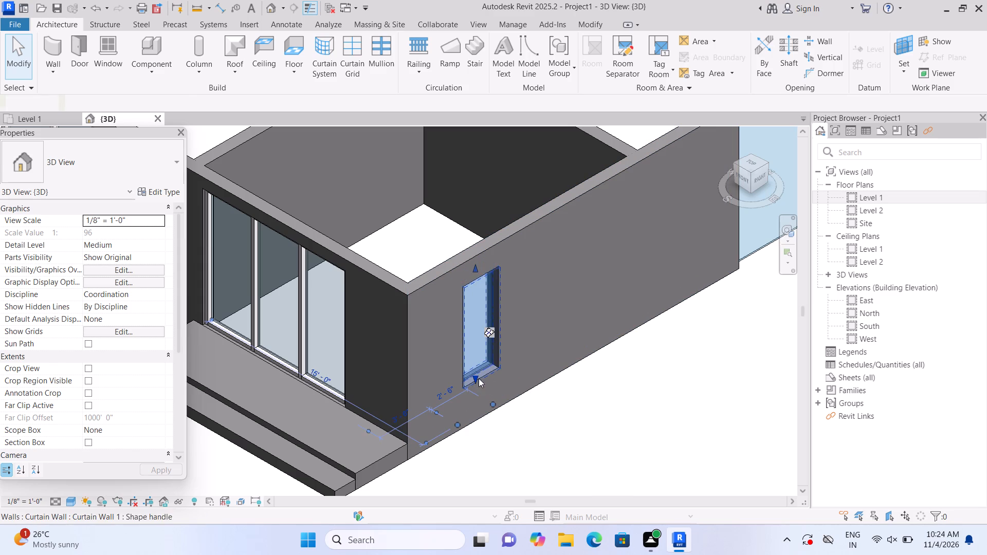
pyautogui.moveTo(476, 377); pyautogui.dragTo(477, 383)
pyautogui.doubleClick(477, 383)
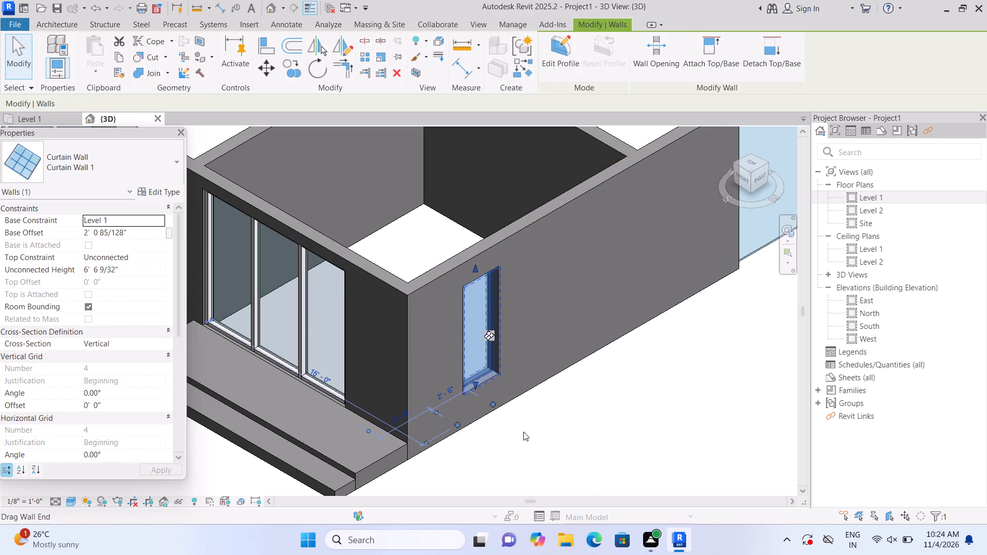
pyautogui.click(526, 433)
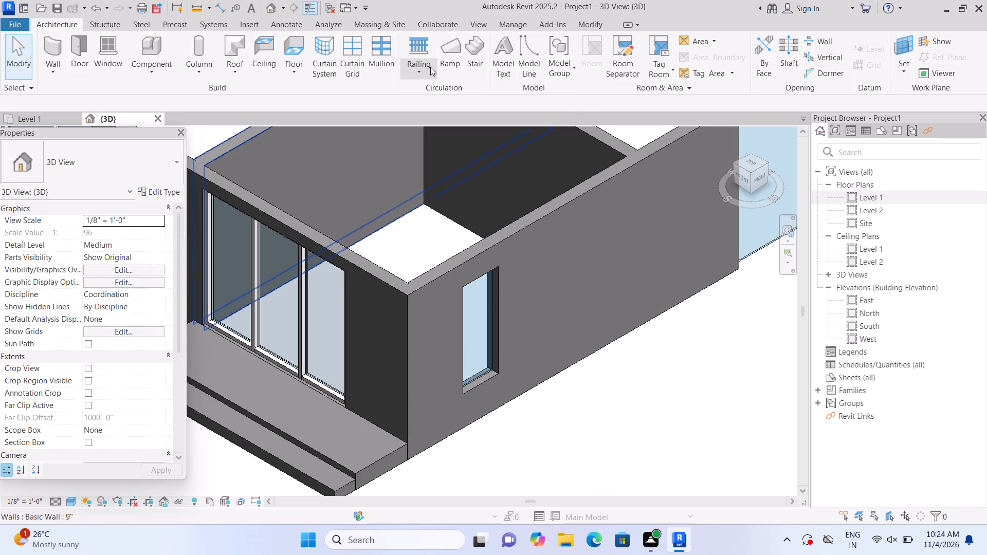
# Place 2.5" x 5" rectangular mullions along the border edges of the 2'-6" wide east window.
pyautogui.click(387, 65)
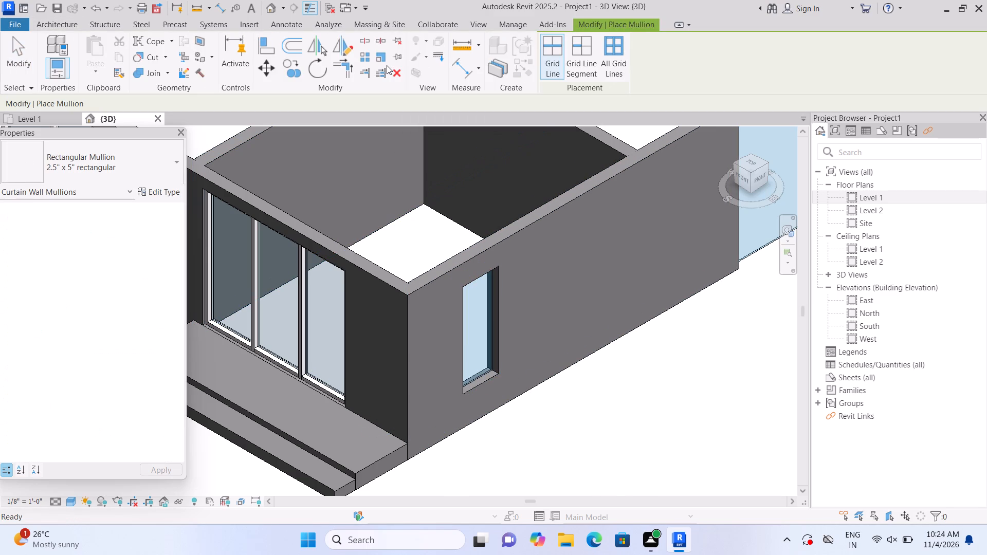
pyautogui.click(488, 302)
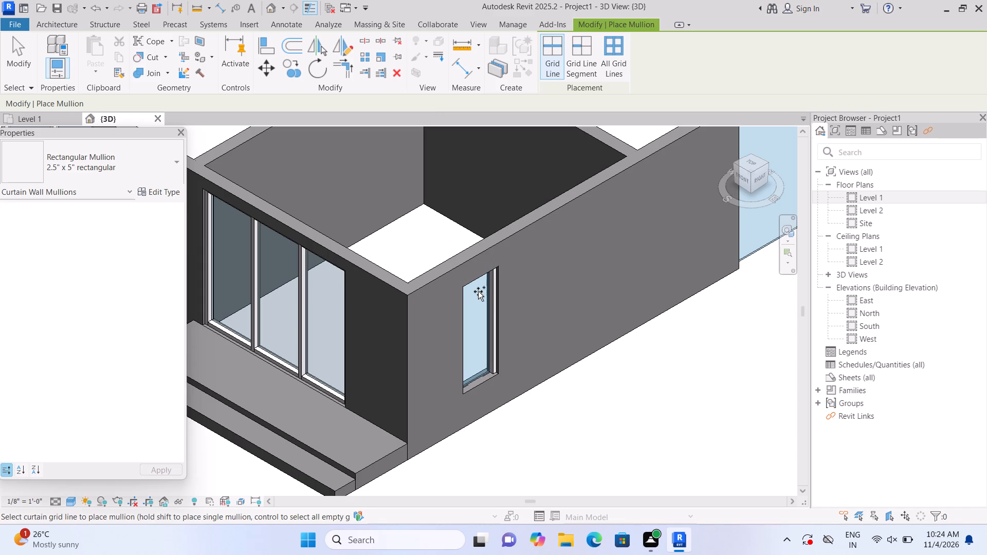
pyautogui.click(474, 286)
pyautogui.click(463, 316)
pyautogui.moveTo(484, 371); pyautogui.dragTo(487, 376)
pyautogui.scroll(-1, 485, 387)
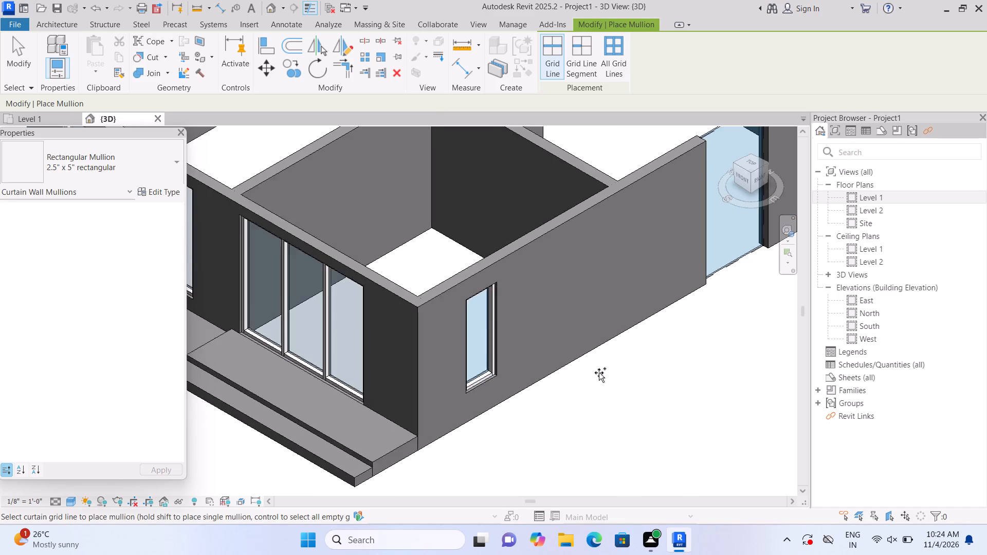
pyautogui.moveTo(599, 373); pyautogui.dragTo(457, 422, button='middle')
pyautogui.press('Escape')
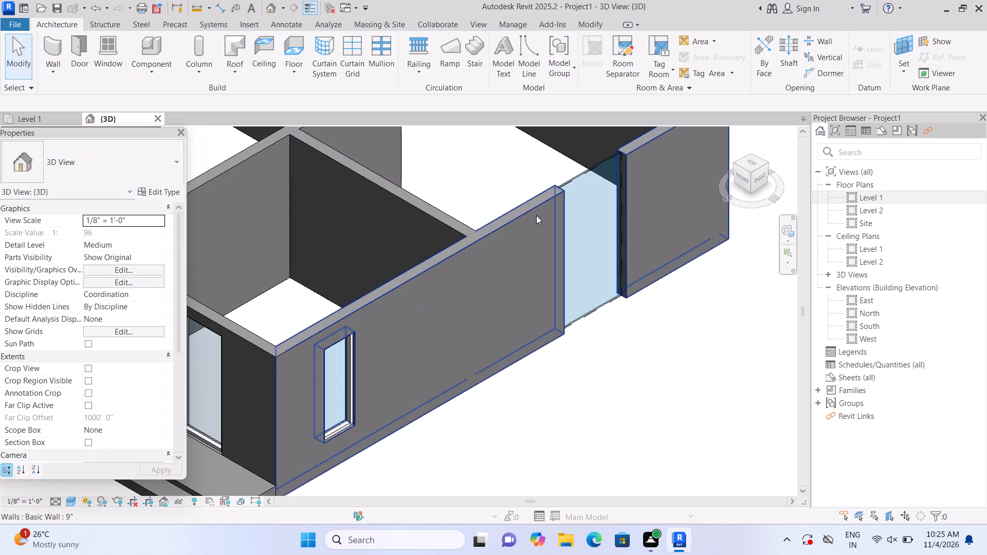
# Resize the 5'-0" east curtain wall to about 3'-1" base offset and about 5'-2" height.
pyautogui.scroll(1, 530, 218)
pyautogui.moveTo(510, 224); pyautogui.dragTo(464, 272, button='middle')
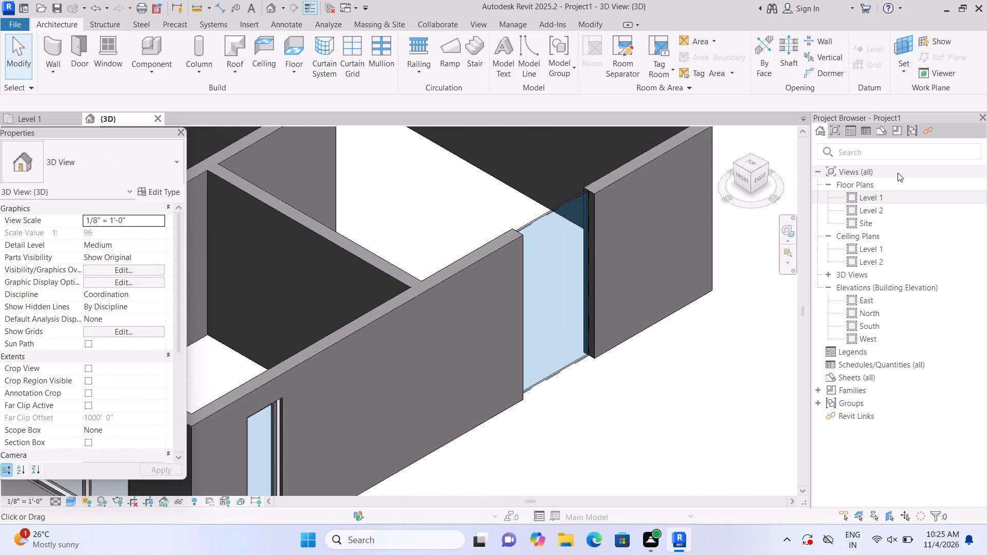
pyautogui.click(578, 267)
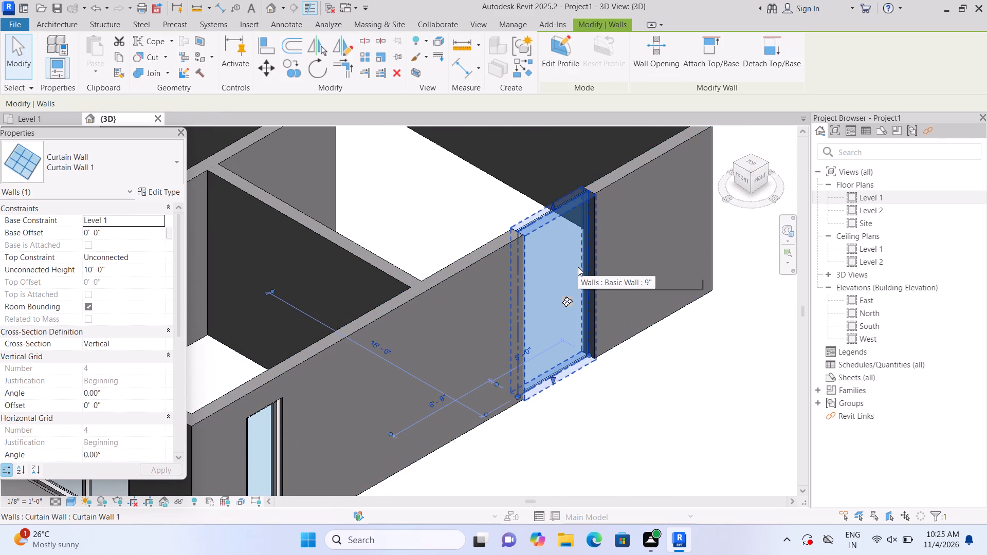
pyautogui.scroll(1, 596, 280)
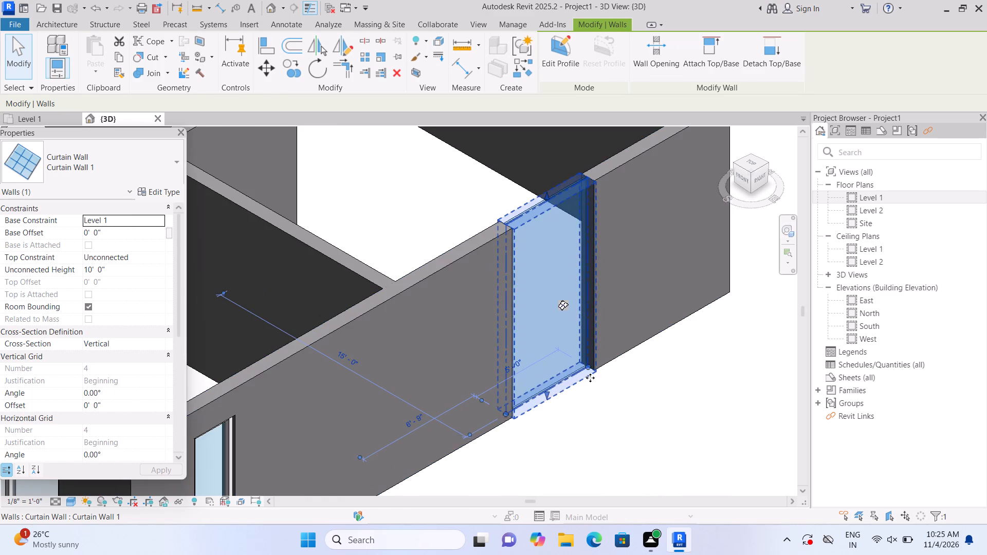
pyautogui.moveTo(546, 392); pyautogui.dragTo(547, 387)
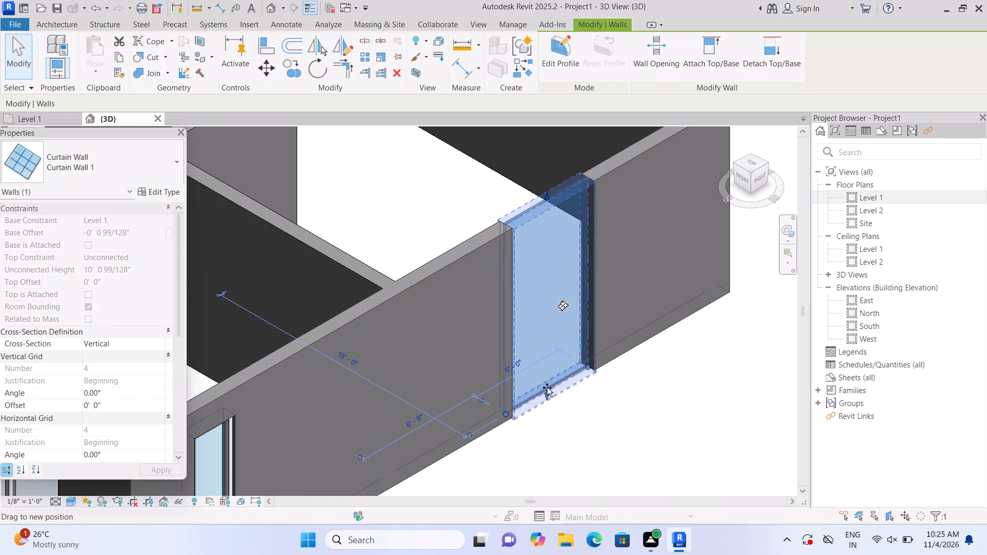
pyautogui.moveTo(547, 387); pyautogui.dragTo(539, 331)
pyautogui.moveTo(547, 195); pyautogui.dragTo(547, 199)
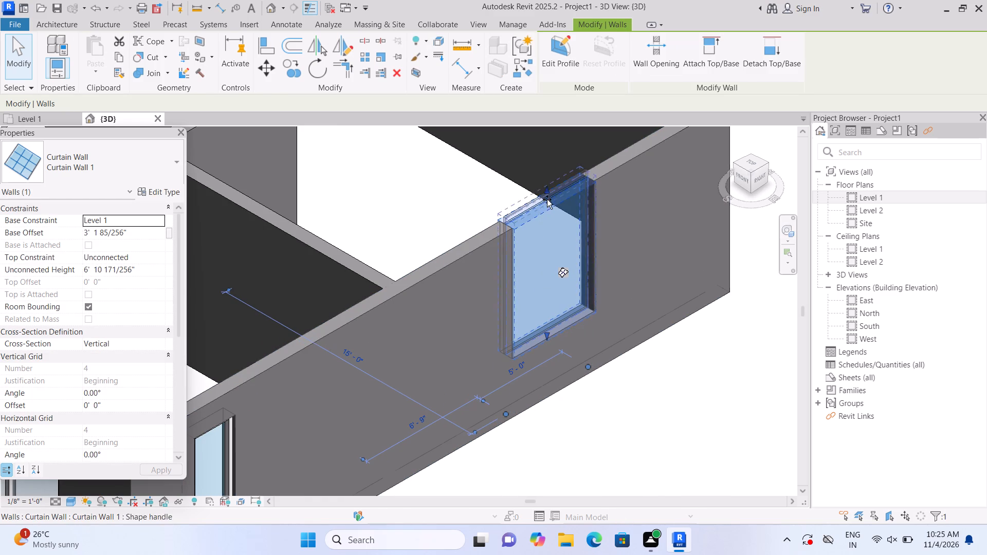
pyautogui.moveTo(547, 199); pyautogui.dragTo(558, 233)
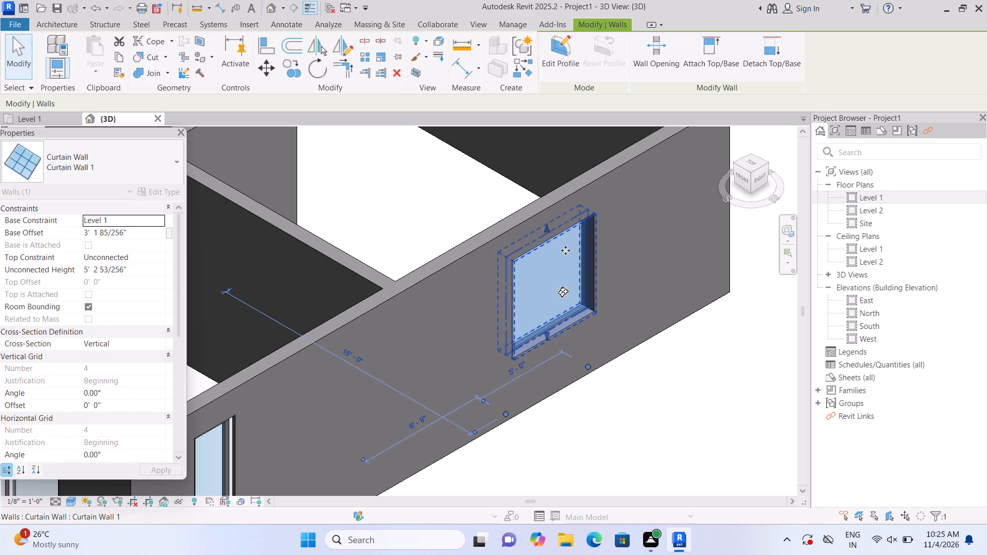
pyautogui.click(662, 426)
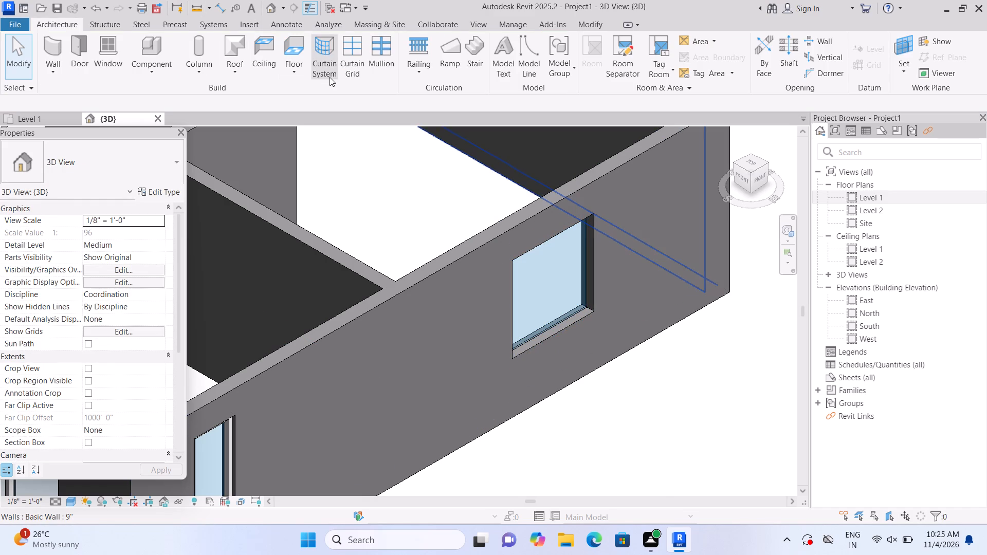
# Add two vertical curtain grid lines to the 5'-0" east window, one 2'-1" from its south edge and one midway across the remaining panel.
pyautogui.click(349, 76)
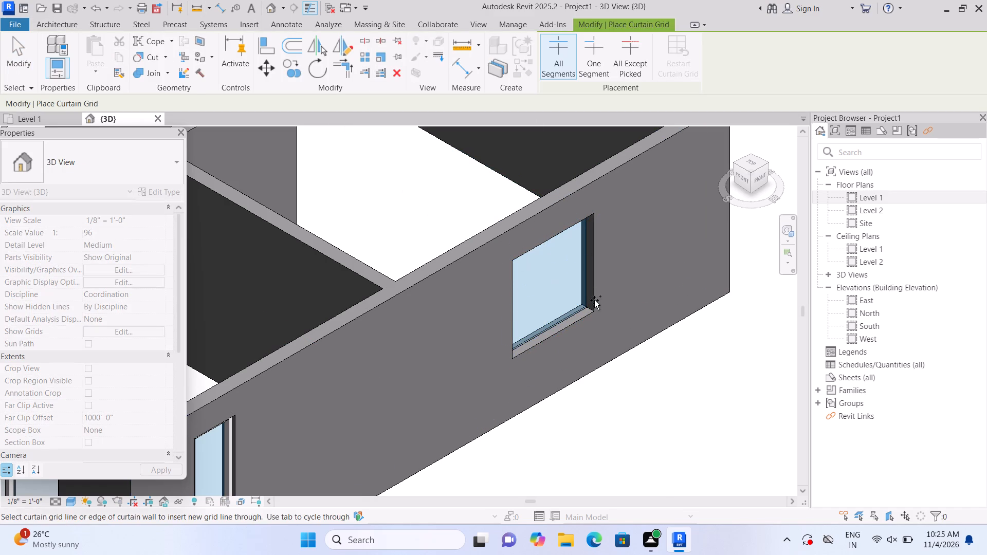
pyautogui.moveTo(590, 301); pyautogui.dragTo(505, 330, button='middle')
pyautogui.middleClick(505, 330)
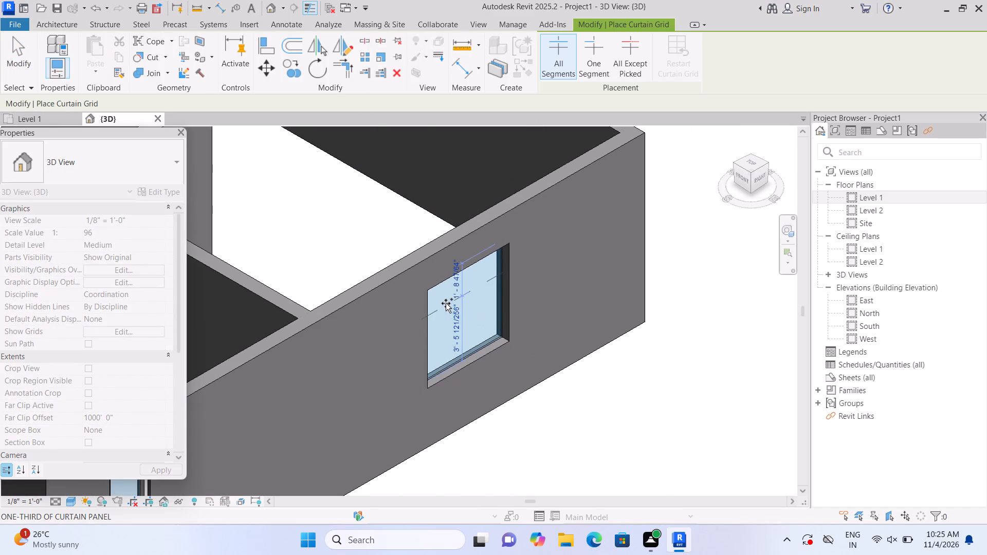
pyautogui.scroll(3, 451, 285)
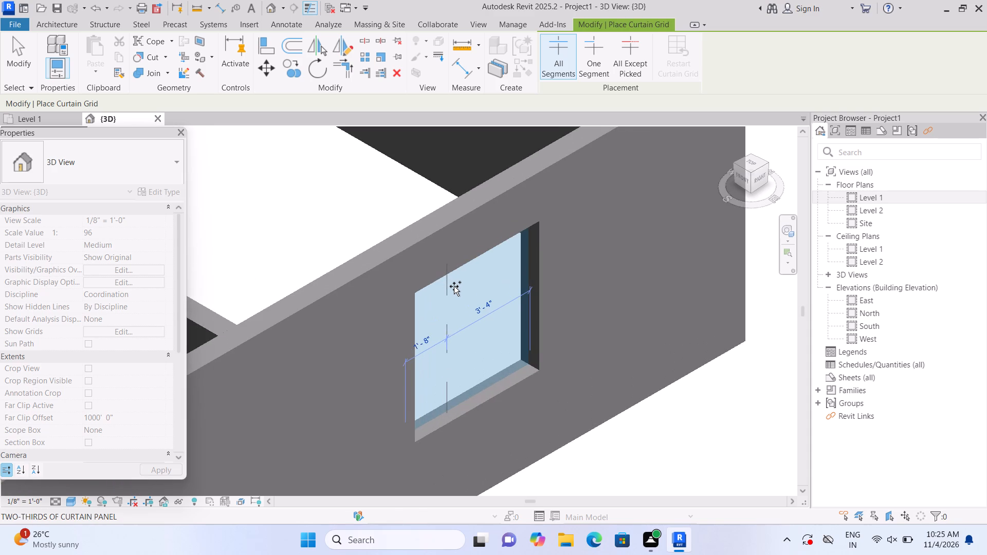
pyautogui.click(458, 285)
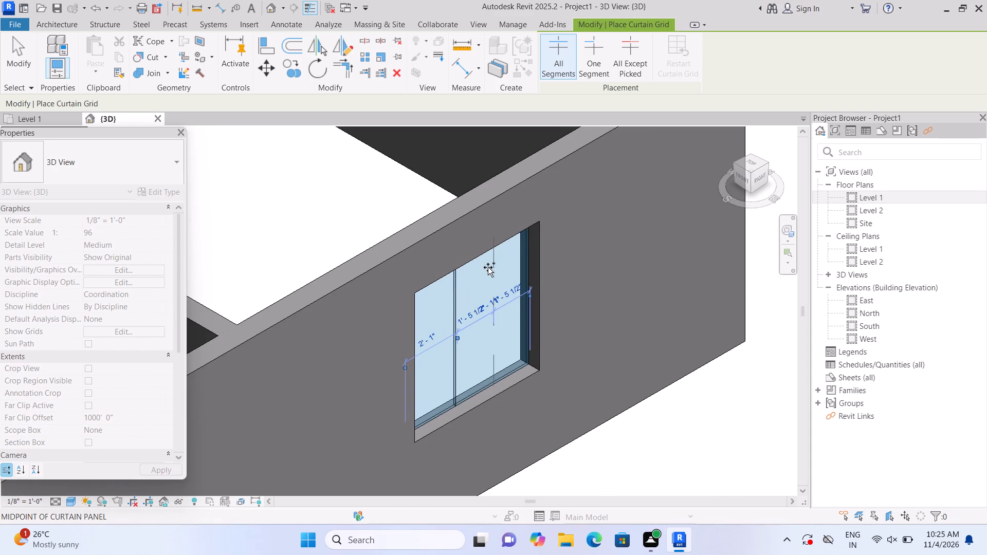
pyautogui.click(488, 267)
pyautogui.scroll(-2, 533, 353)
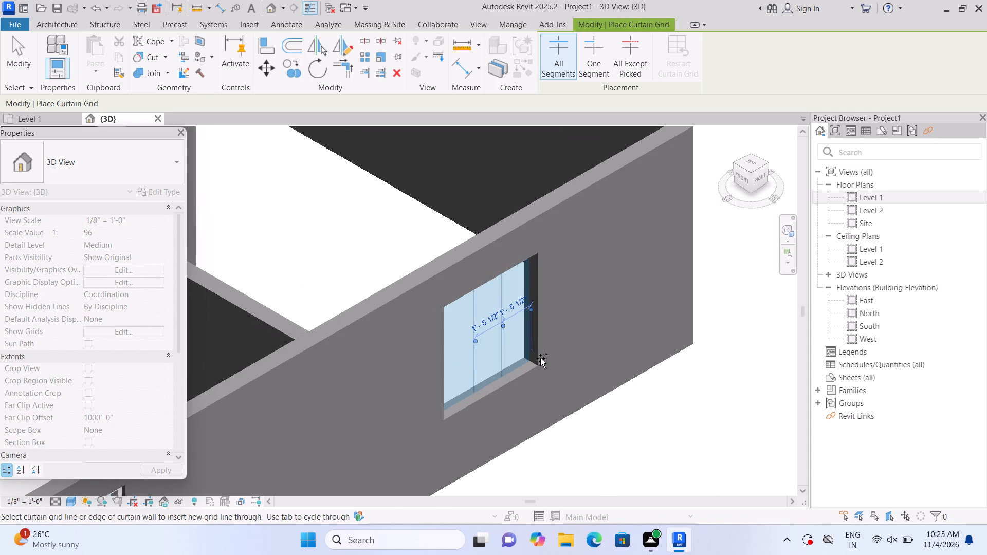
pyautogui.press('Escape')
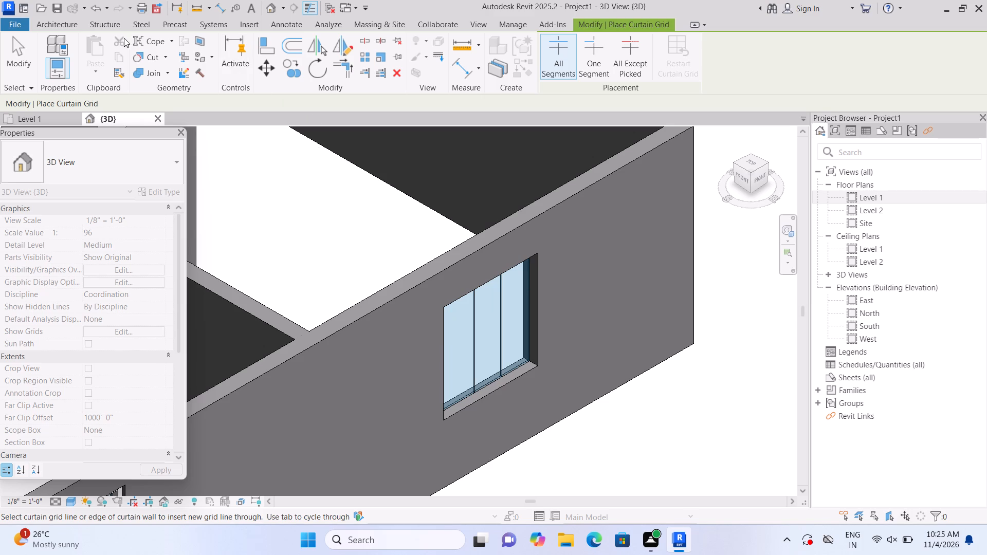
# Place 2.5" x 5" rectangular mullions on both vertical grid lines and all four border edges of the 5'-0" east window.
pyautogui.click(48, 27)
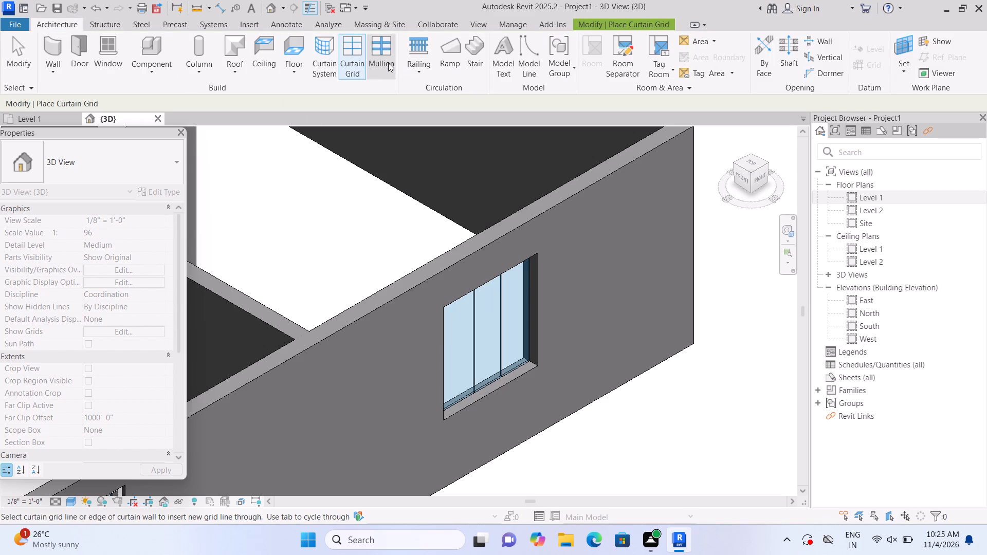
pyautogui.click(387, 63)
pyautogui.click(476, 309)
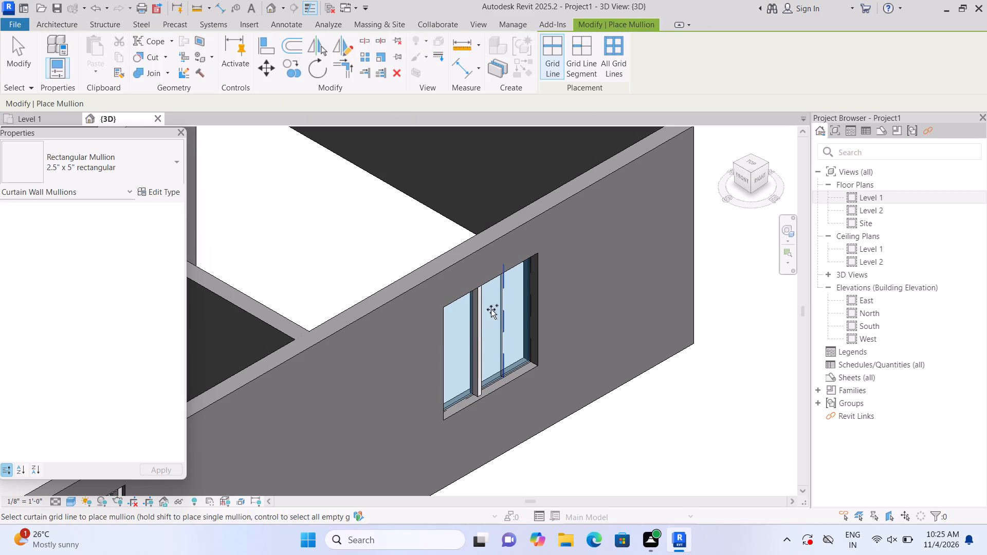
pyautogui.click(501, 308)
pyautogui.click(532, 297)
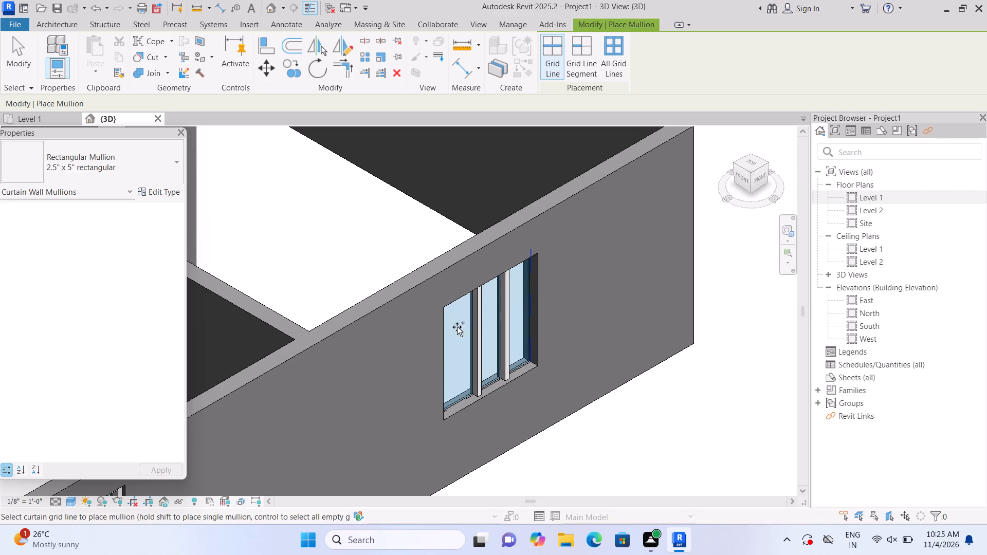
pyautogui.click(448, 331)
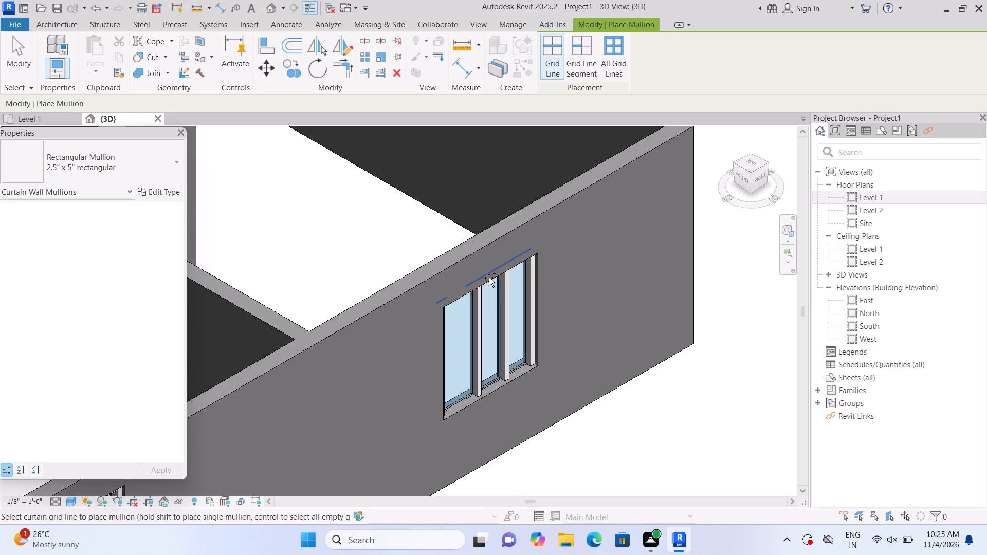
pyautogui.click(490, 380)
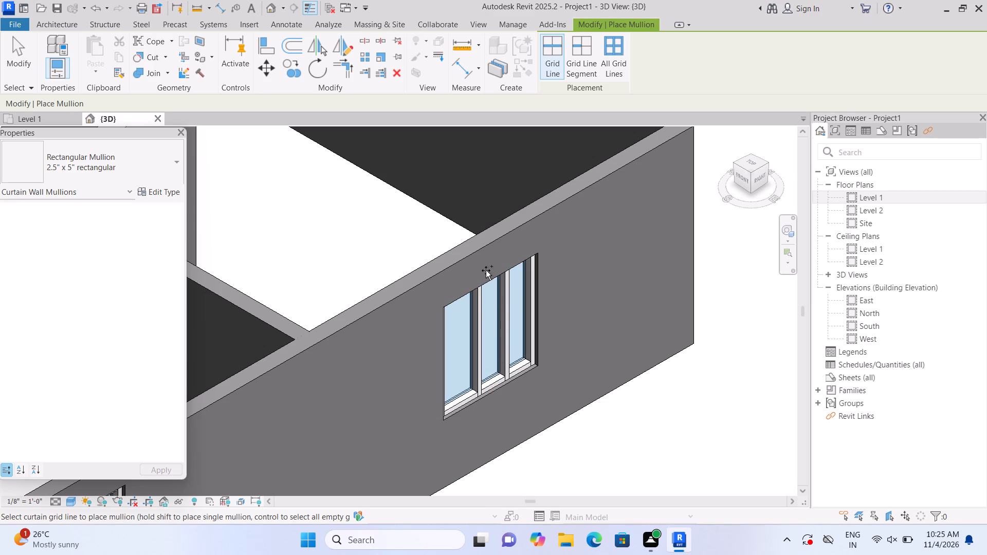
pyautogui.click(488, 285)
pyautogui.scroll(-2, 544, 360)
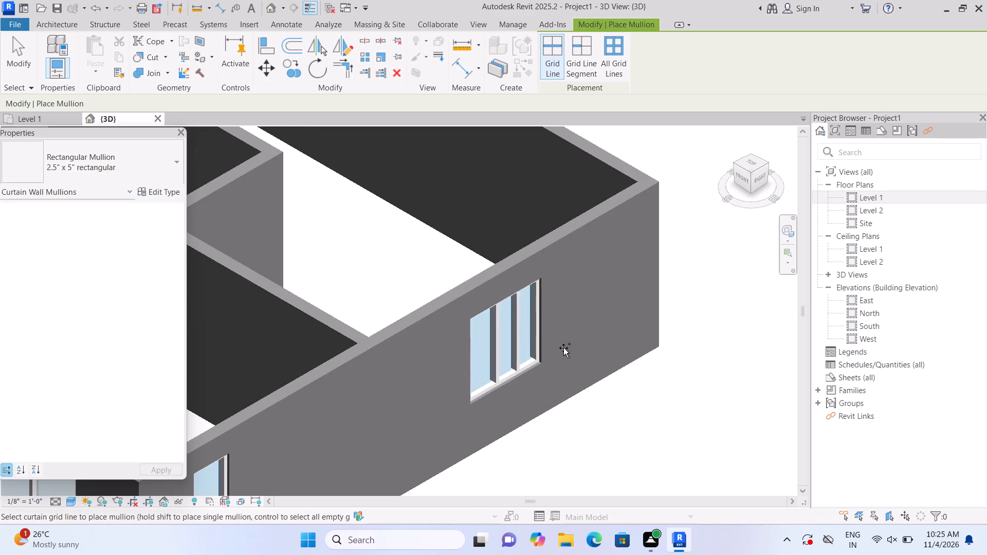
# Create a Generic - 12" footprint roof on Level 2 from a slope-defining rectangle along the house's outer wall faces, and view it in 3D.
pyautogui.press('Escape')
pyautogui.scroll(-3, 653, 435)
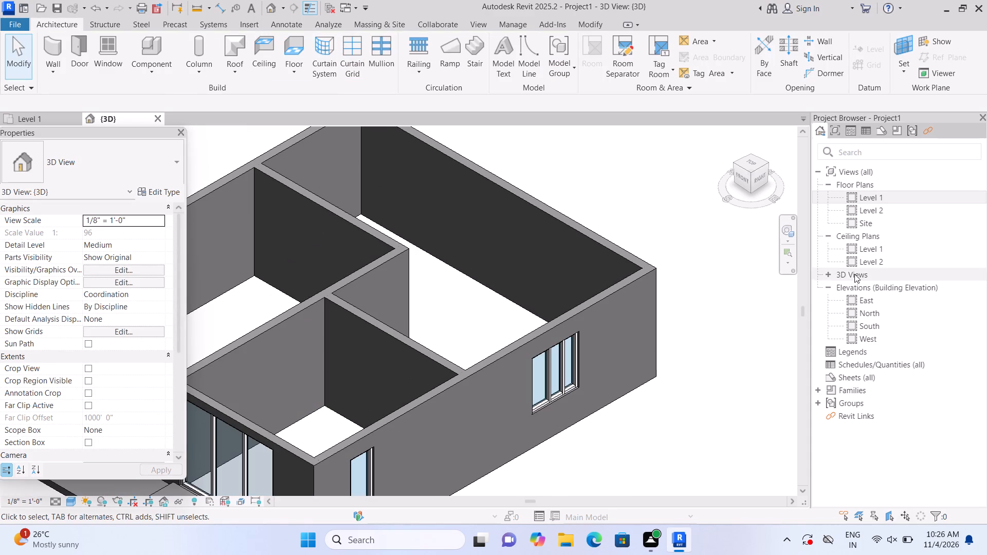
pyautogui.doubleClick(851, 194)
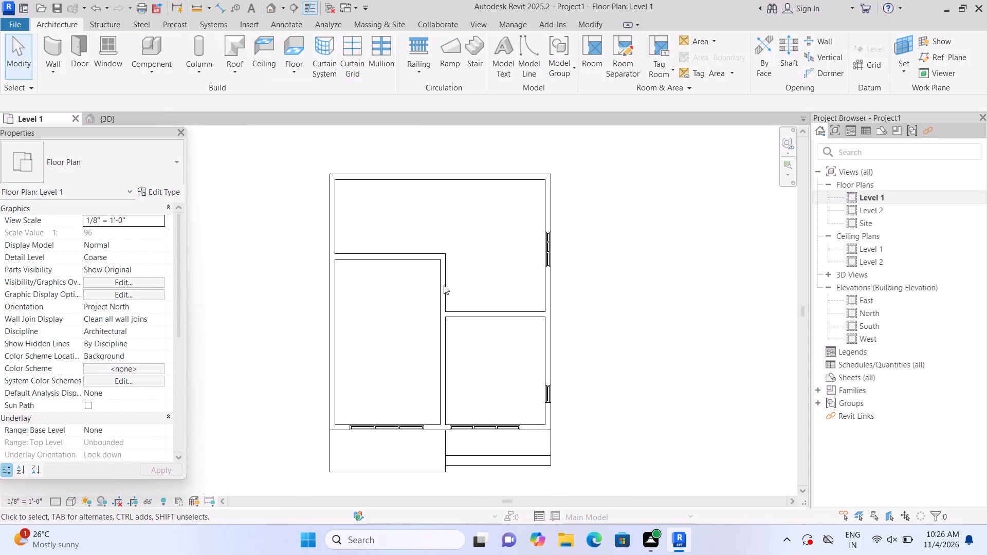
pyautogui.click(236, 71)
pyautogui.click(239, 89)
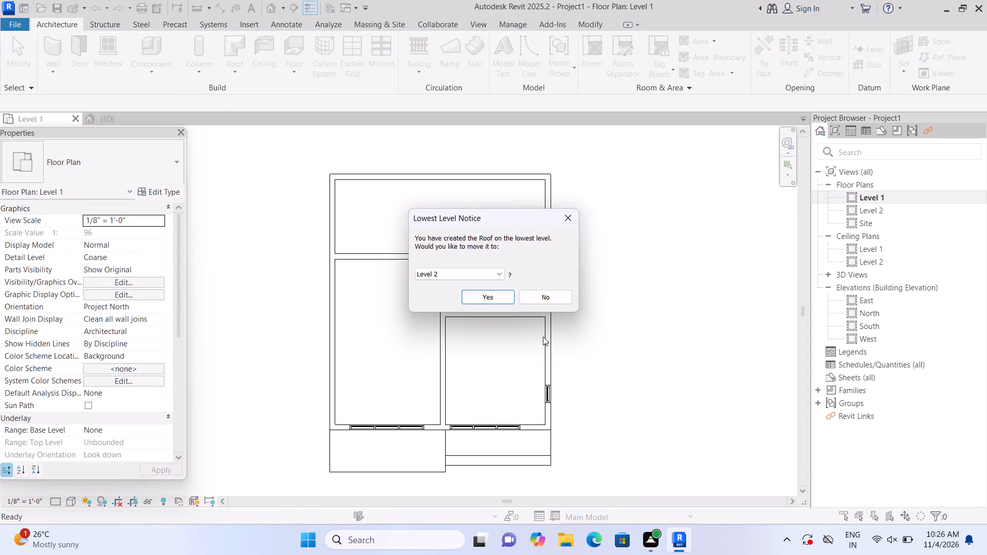
pyautogui.click(490, 294)
pyautogui.moveTo(446, 292); pyautogui.dragTo(428, 254, button='middle')
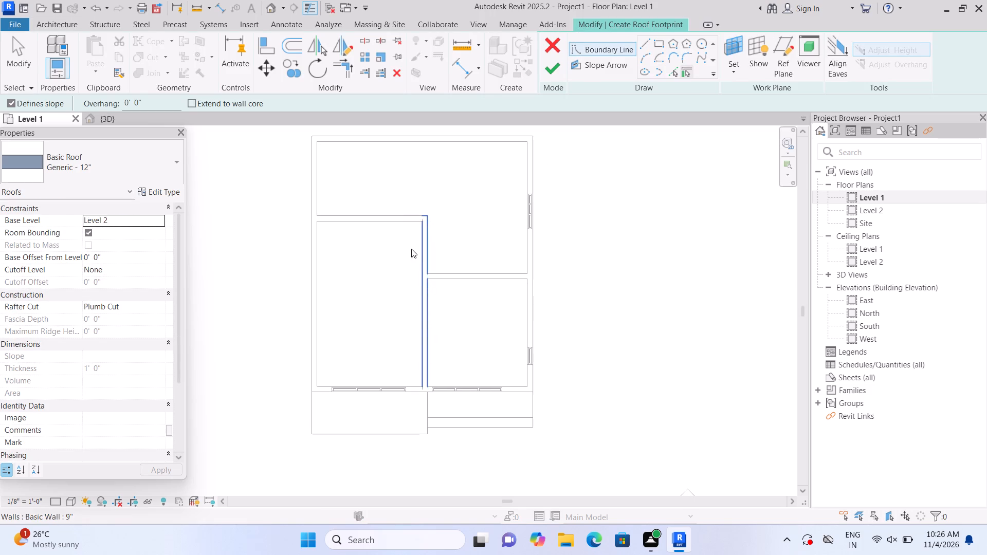
pyautogui.click(658, 40)
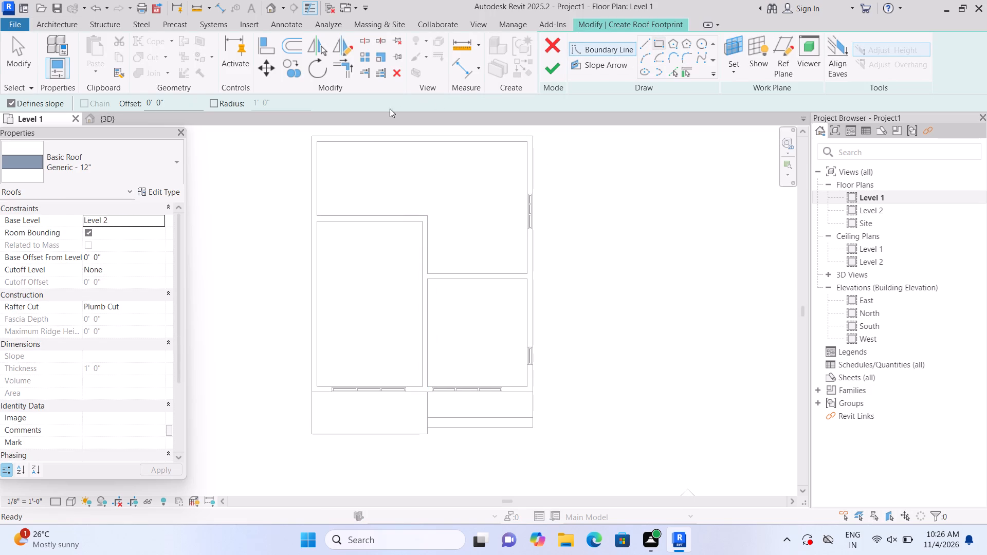
pyautogui.click(313, 132)
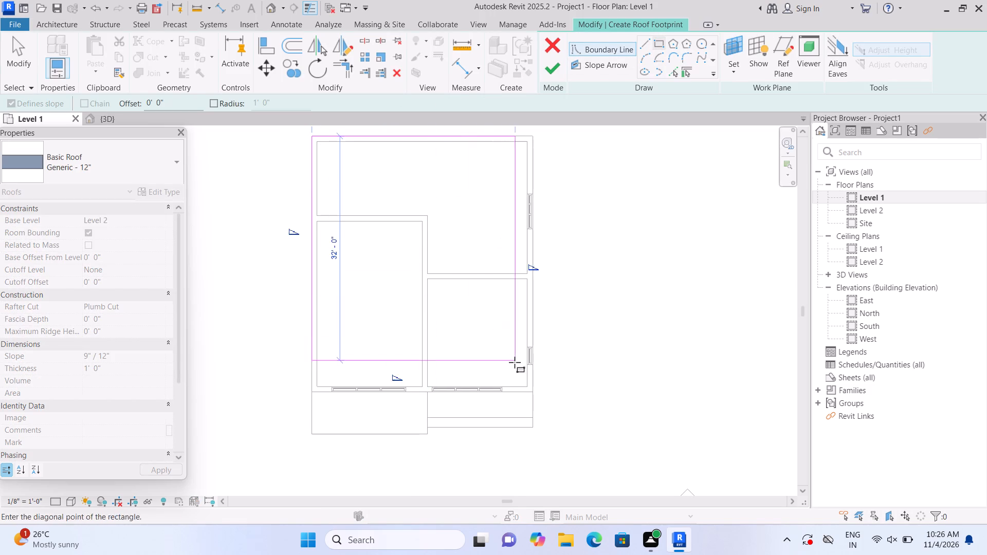
pyautogui.click(532, 391)
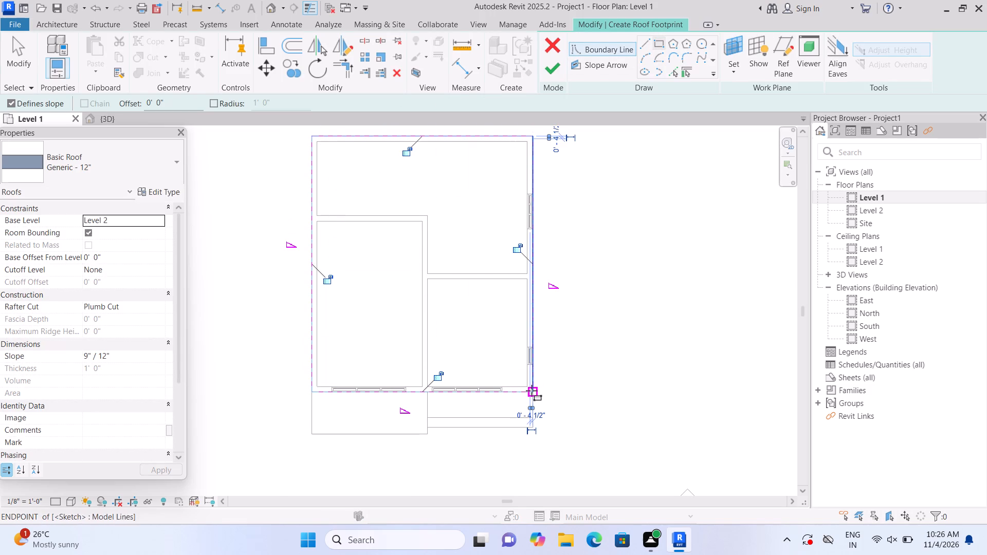
pyautogui.click(562, 70)
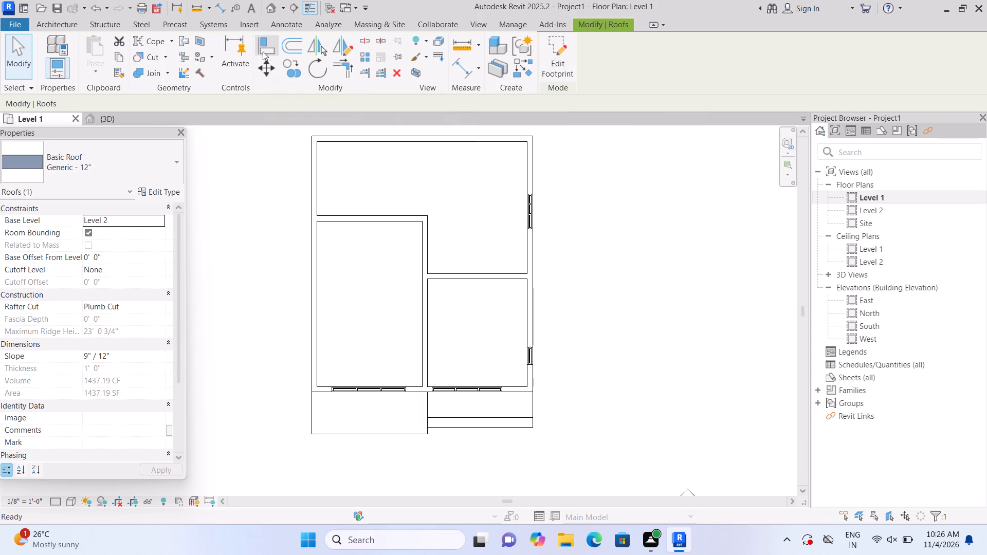
pyautogui.click(270, 11)
pyautogui.scroll(-4, 360, 343)
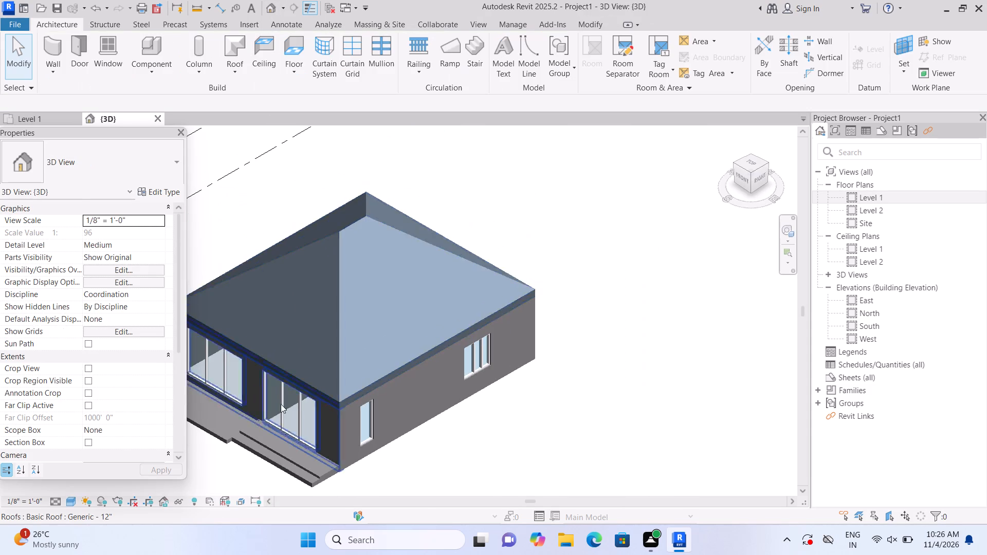
pyautogui.moveTo(213, 452); pyautogui.dragTo(324, 441, button='middle')
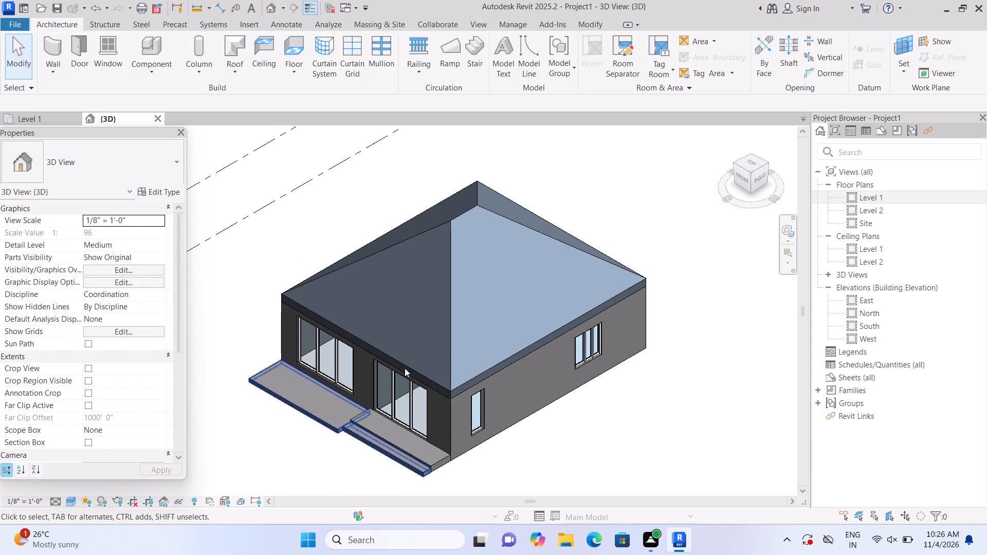
pyautogui.scroll(2, 415, 356)
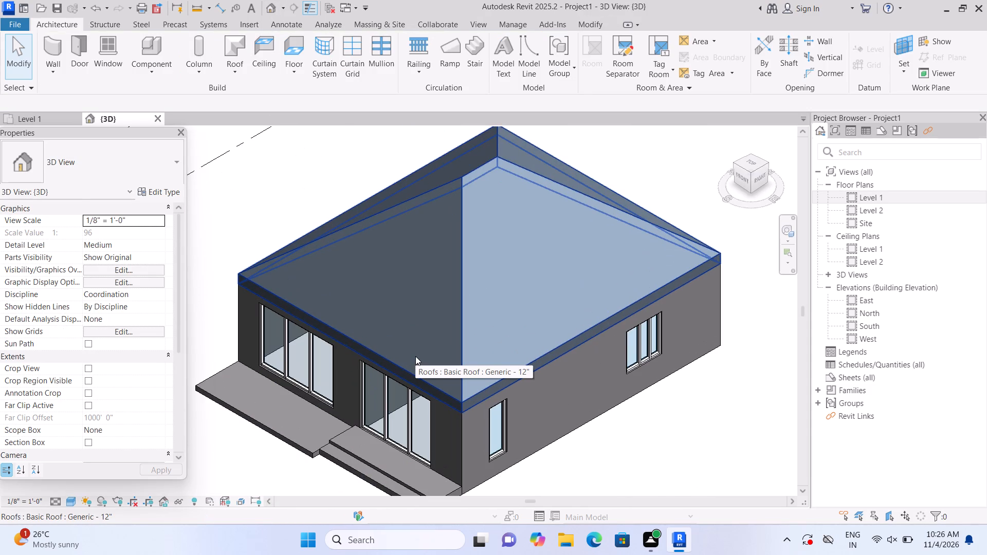
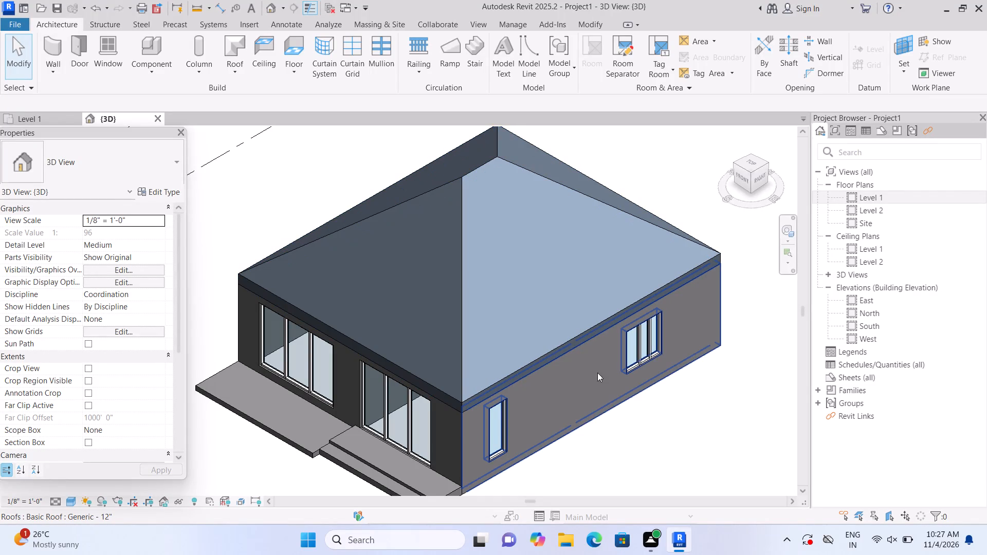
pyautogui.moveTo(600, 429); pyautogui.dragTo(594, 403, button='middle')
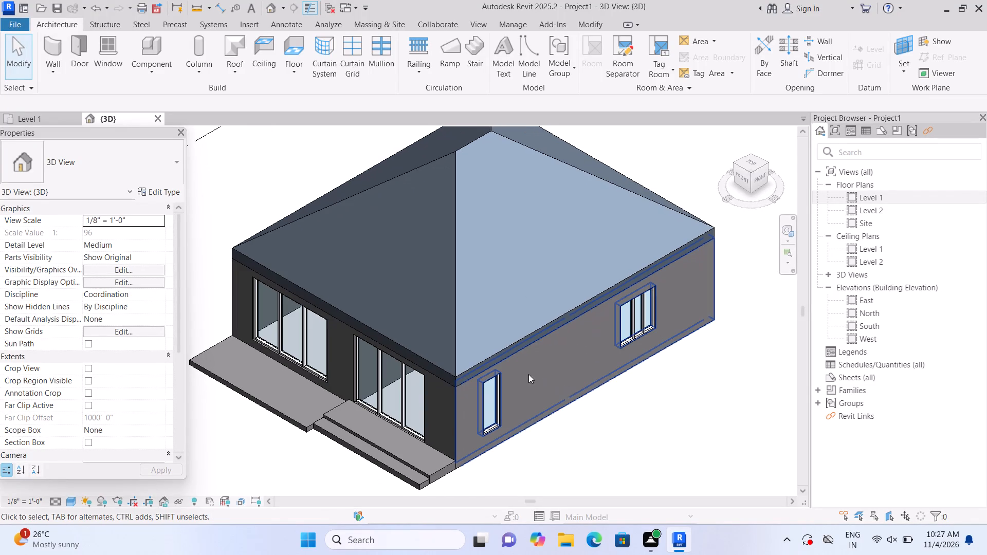
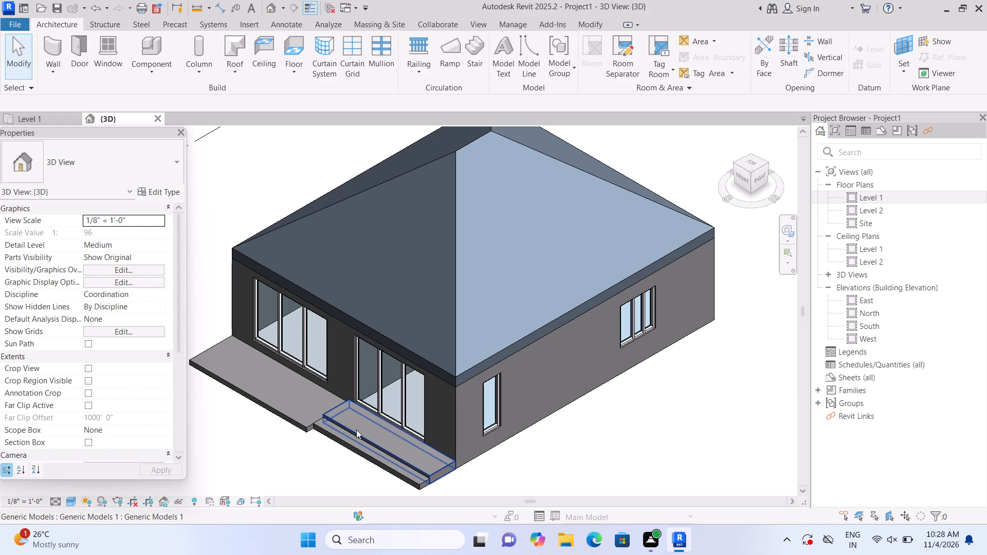
# Flatten the hip roof over the house by setting its slope to 0" / 12".
pyautogui.scroll(1, 499, 238)
pyautogui.moveTo(502, 244); pyautogui.dragTo(505, 246, button='middle')
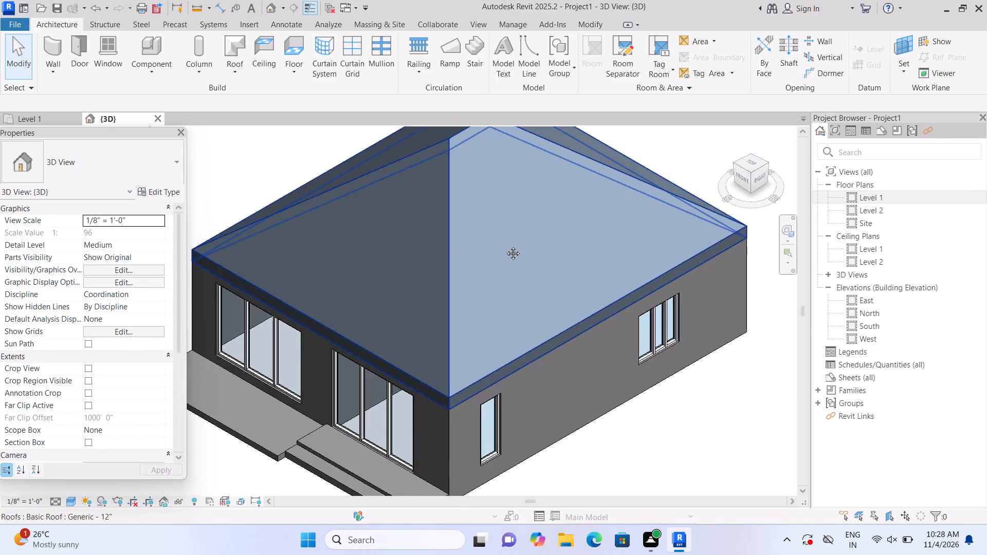
pyautogui.moveTo(505, 246); pyautogui.dragTo(593, 292, button='middle')
pyautogui.moveTo(597, 320); pyautogui.dragTo(566, 301, button='middle')
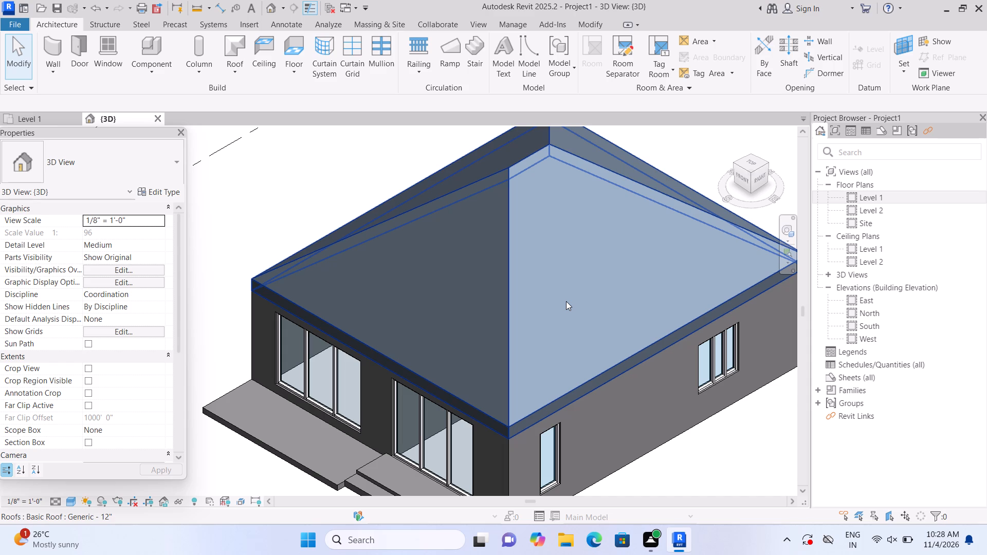
pyautogui.scroll(1, 562, 302)
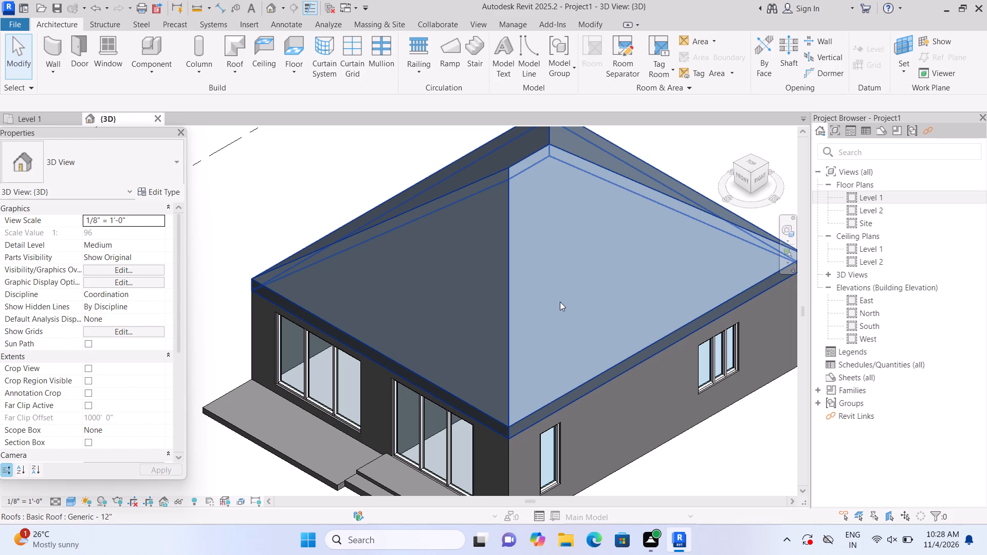
pyautogui.click(559, 302)
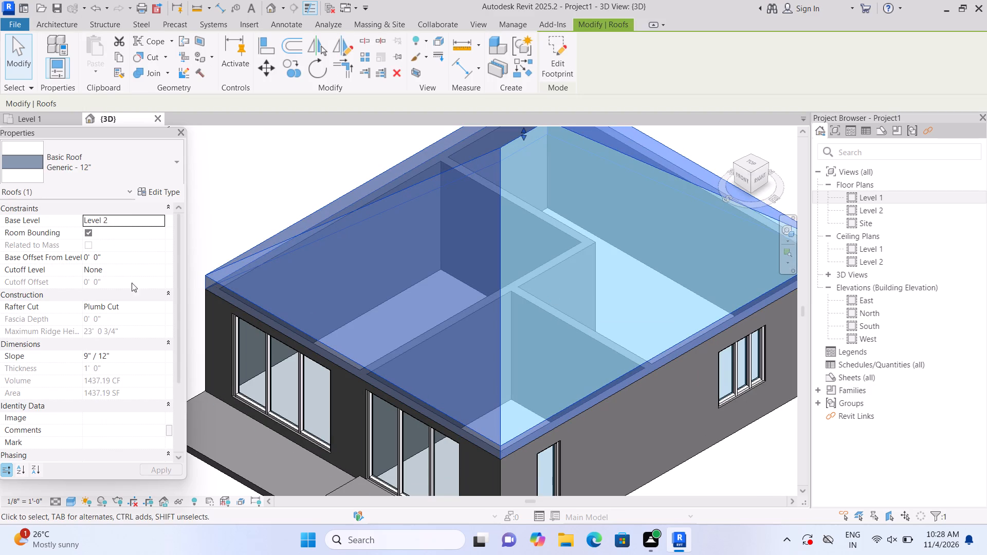
pyautogui.click(120, 355)
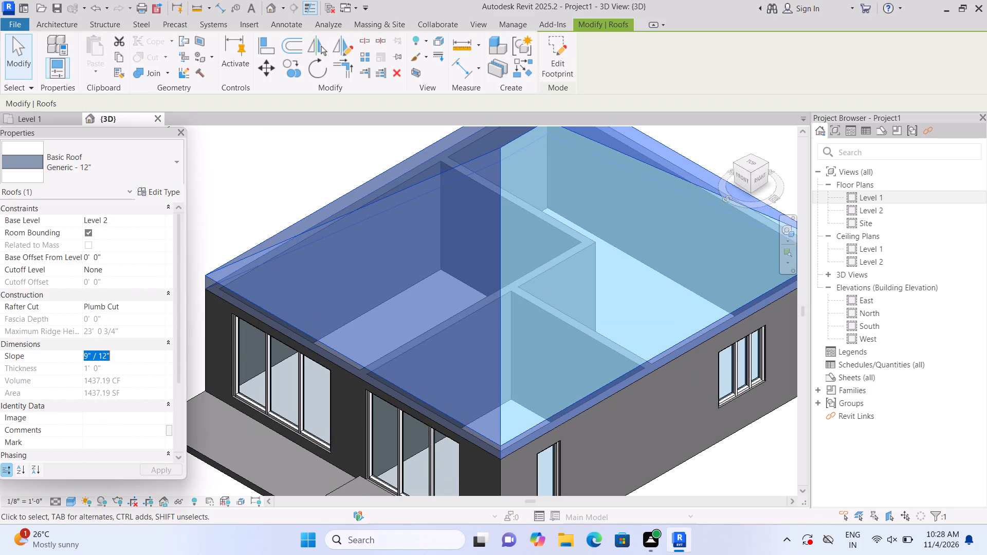
pyautogui.press('BackSpace')
pyautogui.press('0')
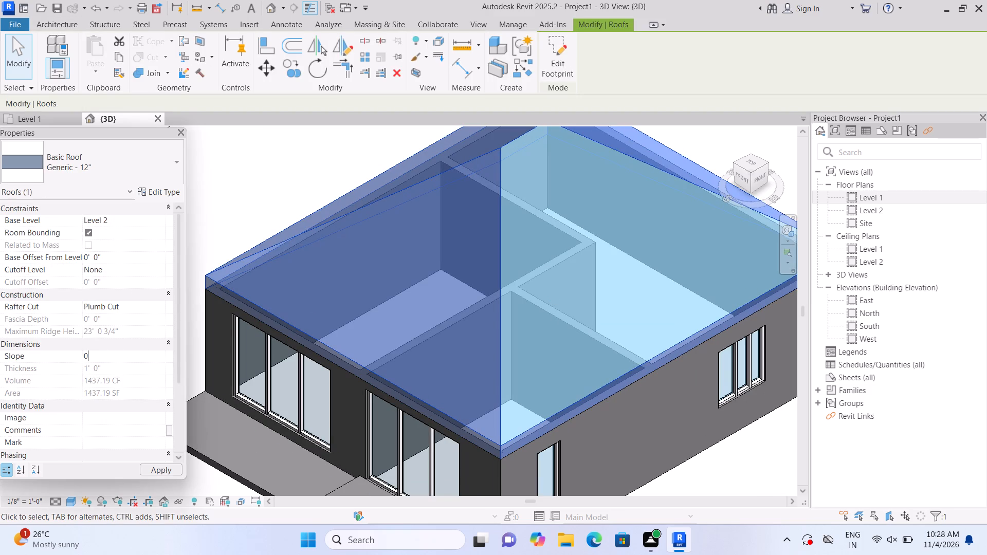
pyautogui.press('Return')
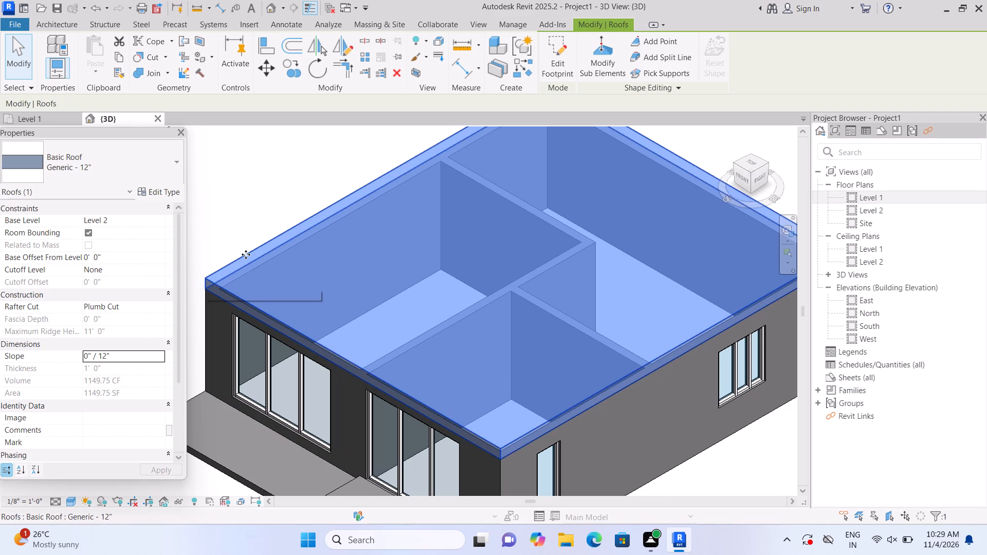
pyautogui.scroll(-1, 246, 254)
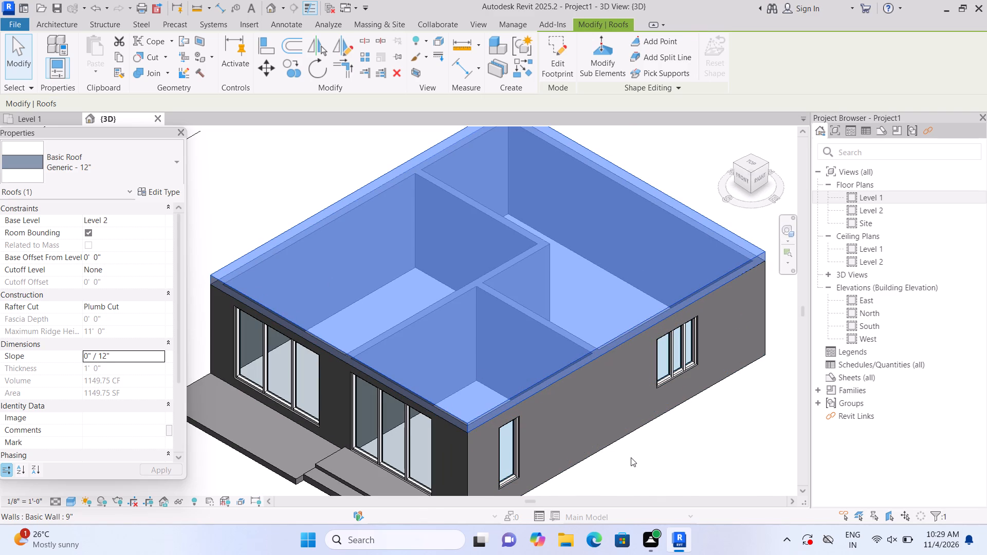
pyautogui.click(631, 457)
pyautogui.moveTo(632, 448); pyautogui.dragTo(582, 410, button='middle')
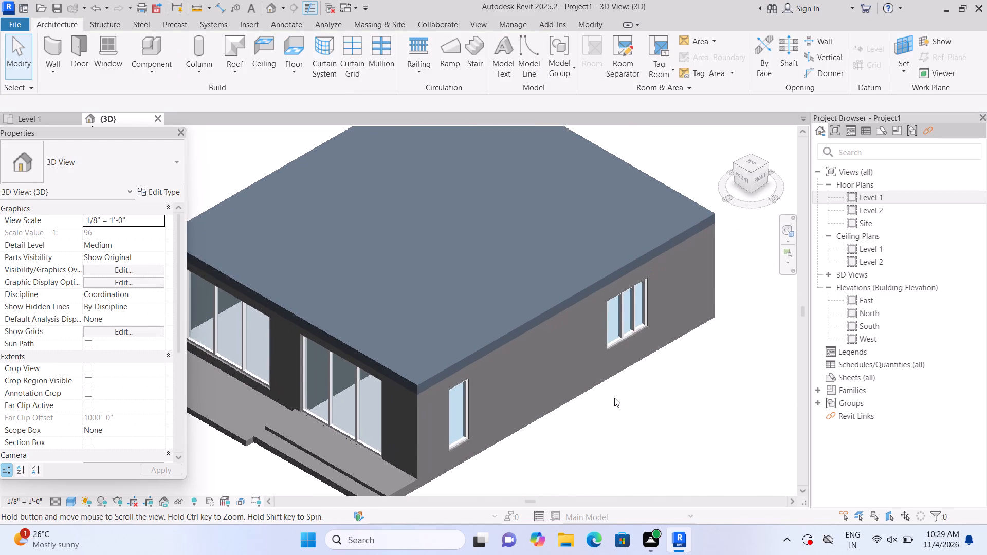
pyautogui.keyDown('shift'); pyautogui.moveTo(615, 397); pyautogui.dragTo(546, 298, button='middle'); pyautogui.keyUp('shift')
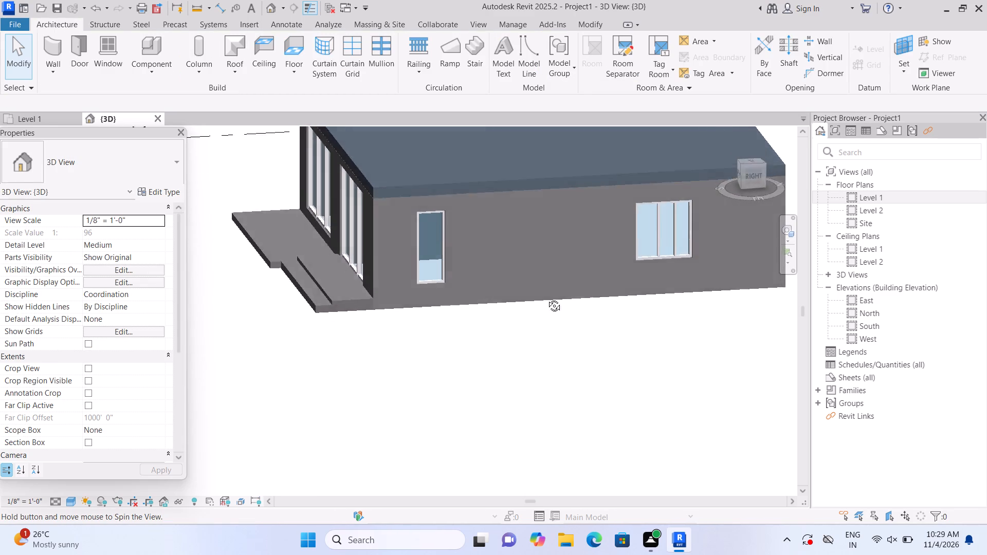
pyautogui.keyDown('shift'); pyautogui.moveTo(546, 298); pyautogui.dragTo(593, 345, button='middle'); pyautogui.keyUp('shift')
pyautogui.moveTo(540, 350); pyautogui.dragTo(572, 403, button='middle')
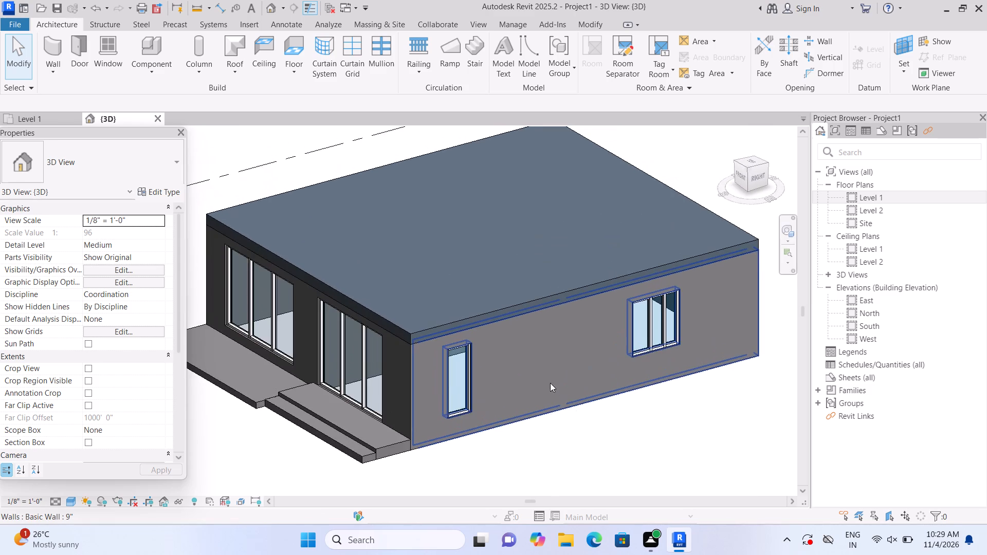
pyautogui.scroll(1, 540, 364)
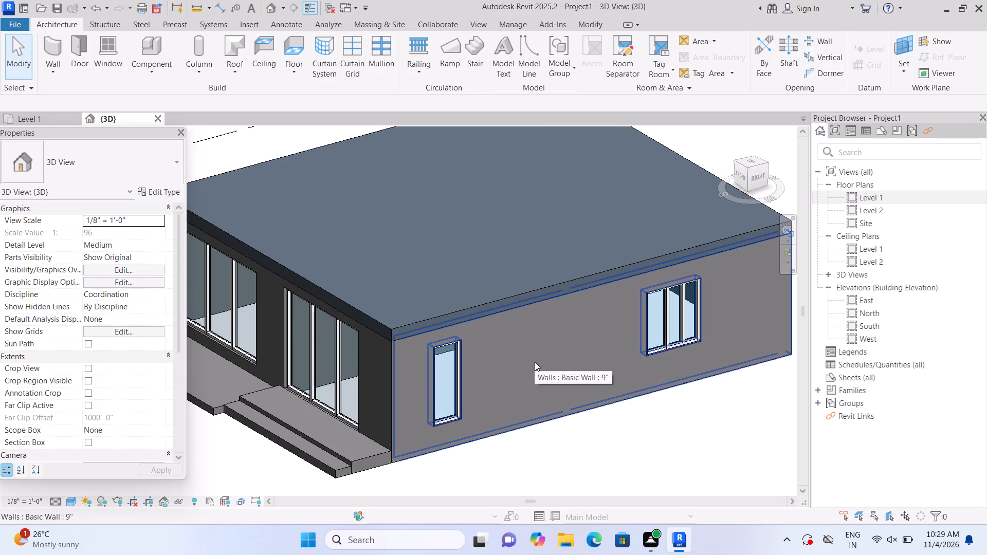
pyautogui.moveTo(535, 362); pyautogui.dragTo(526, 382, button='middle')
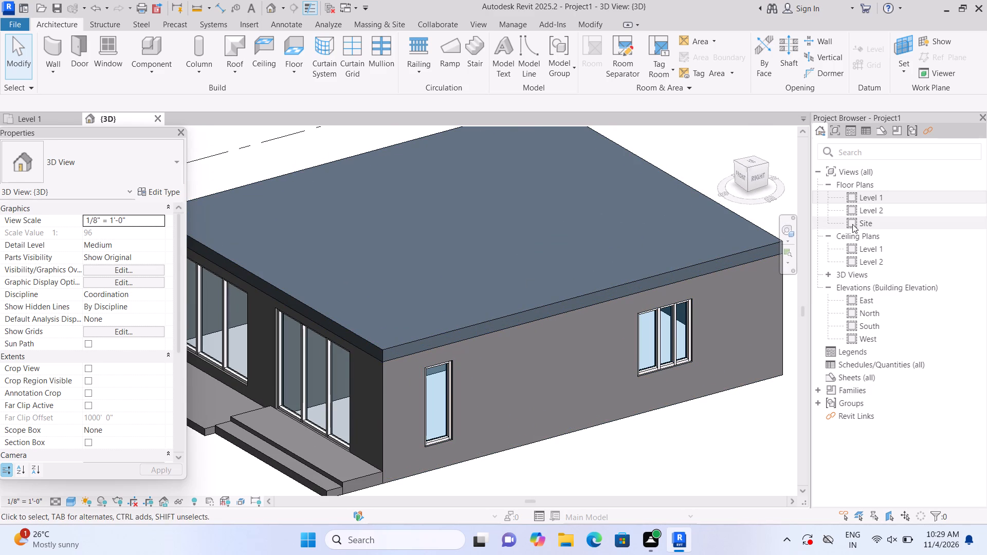
# In the East elevation, draw a new level at 20'-0", 10' above Level 2, with both ends aligned to the existing levels.
pyautogui.doubleClick(851, 298)
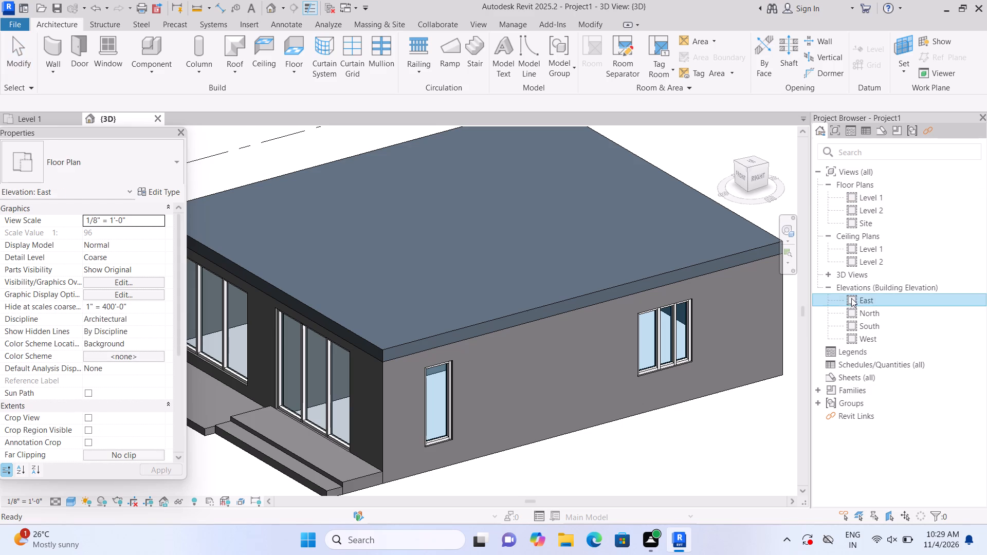
pyautogui.doubleClick(850, 312)
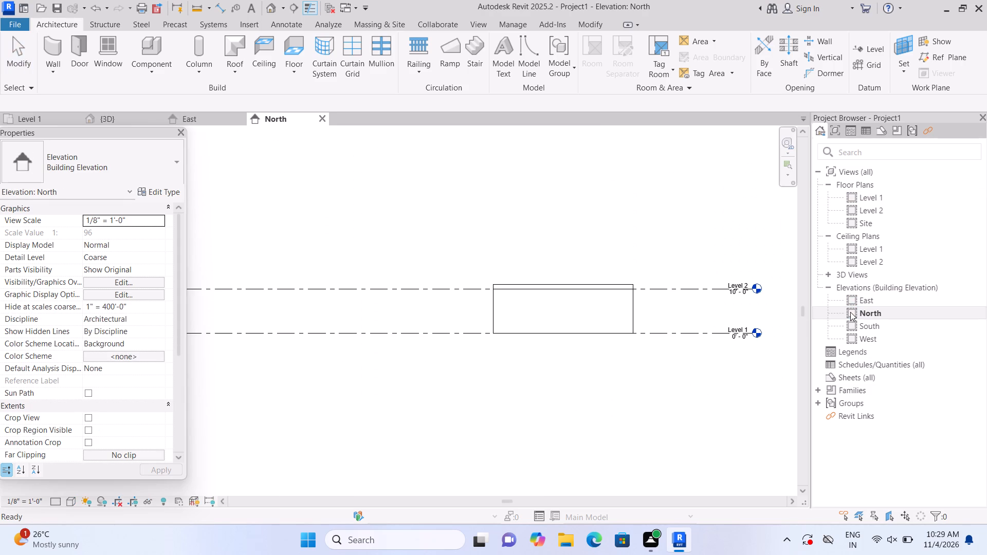
pyautogui.doubleClick(849, 298)
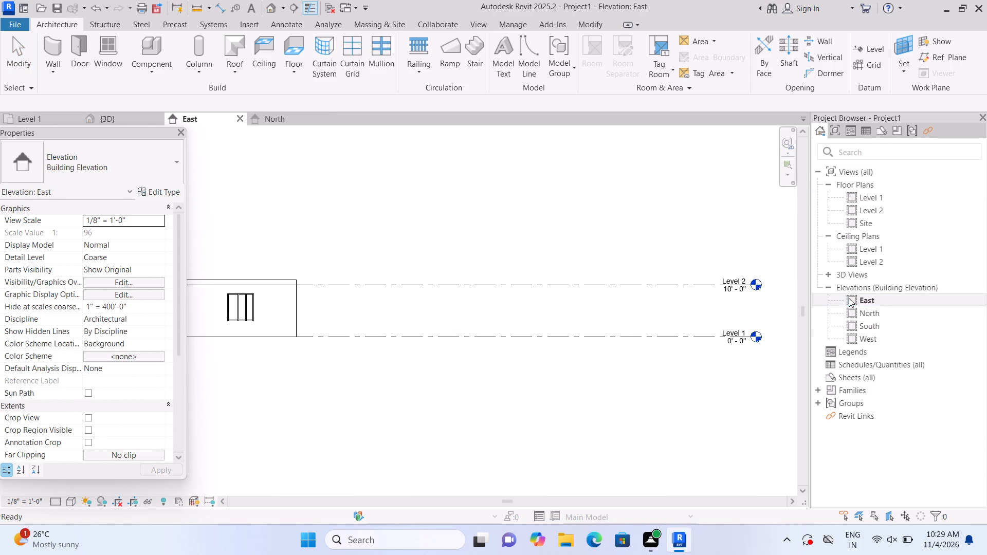
pyautogui.scroll(-2, 674, 384)
pyautogui.moveTo(484, 429); pyautogui.dragTo(492, 433, button='middle')
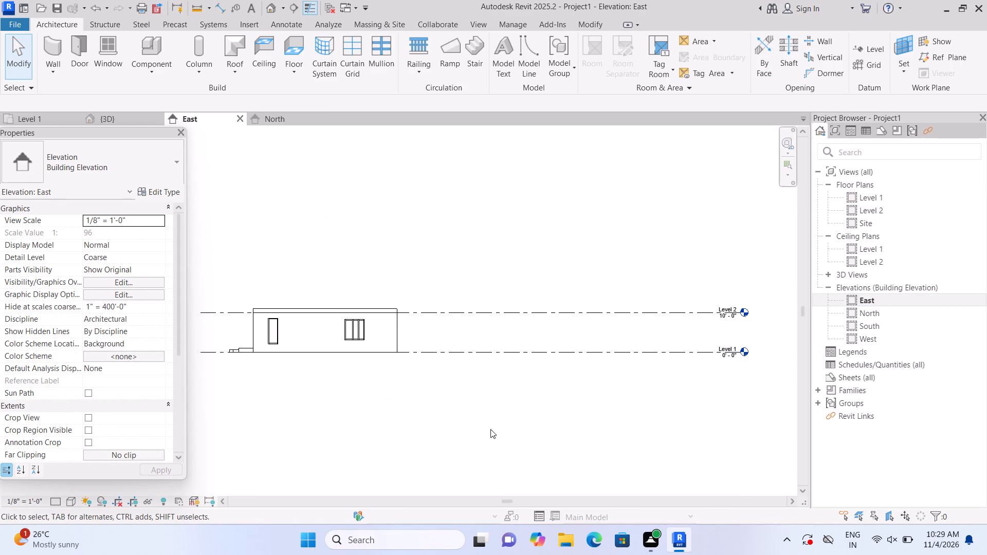
pyautogui.moveTo(514, 439); pyautogui.dragTo(524, 441, button='middle')
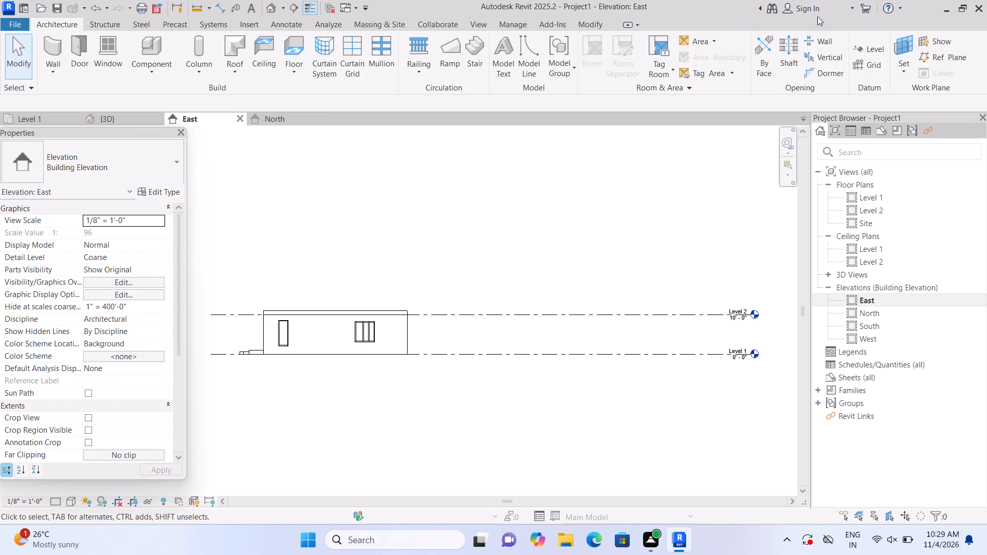
pyautogui.write('ll')
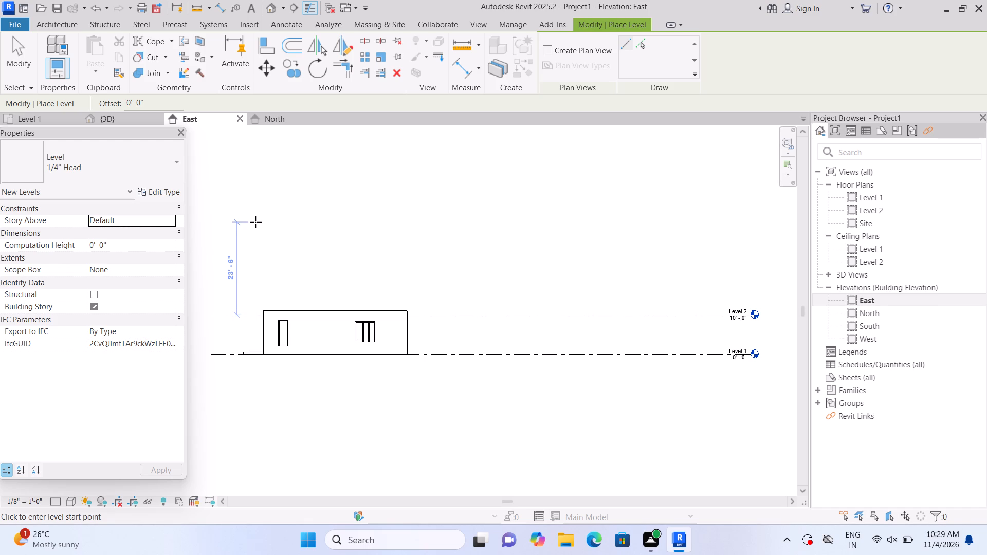
pyautogui.click(252, 275)
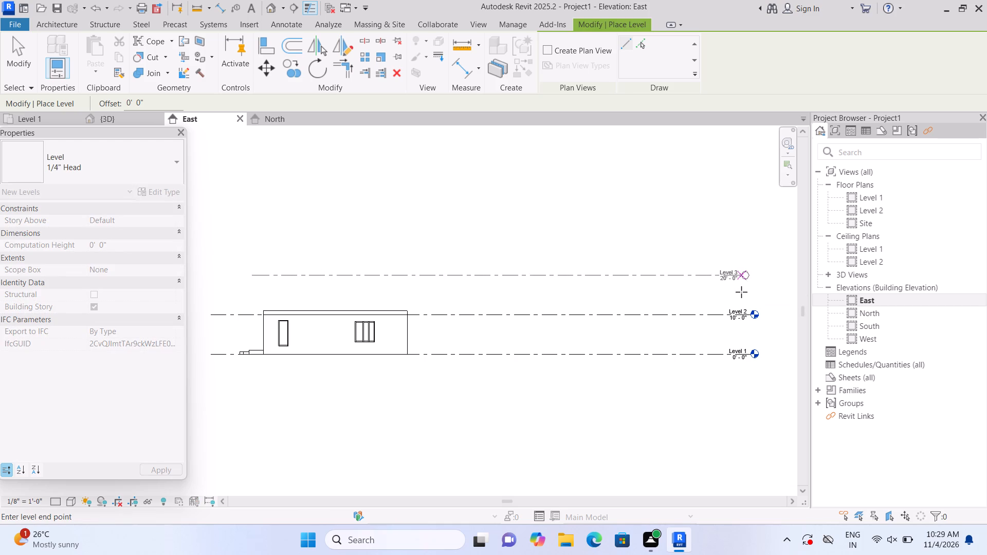
pyautogui.click(754, 299)
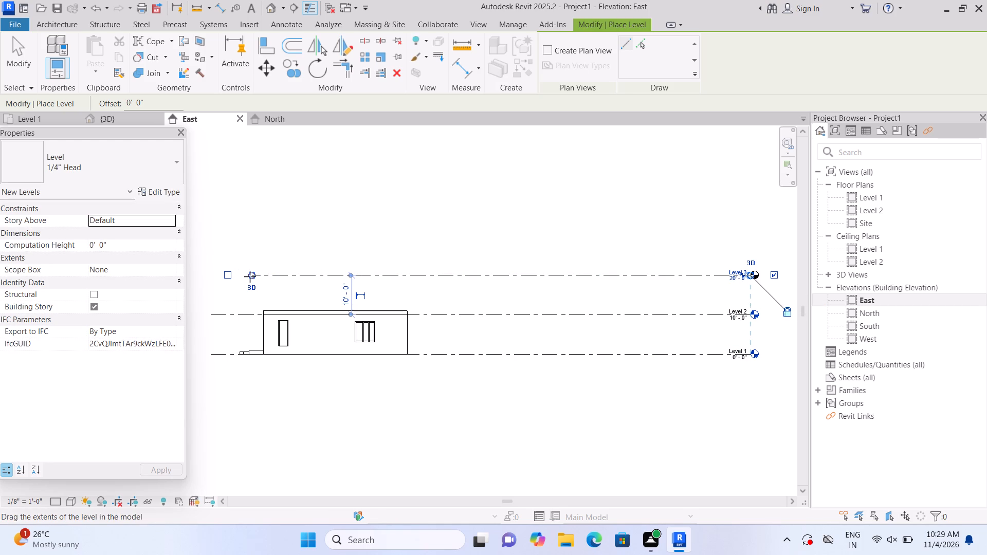
pyautogui.moveTo(251, 275); pyautogui.dragTo(216, 274)
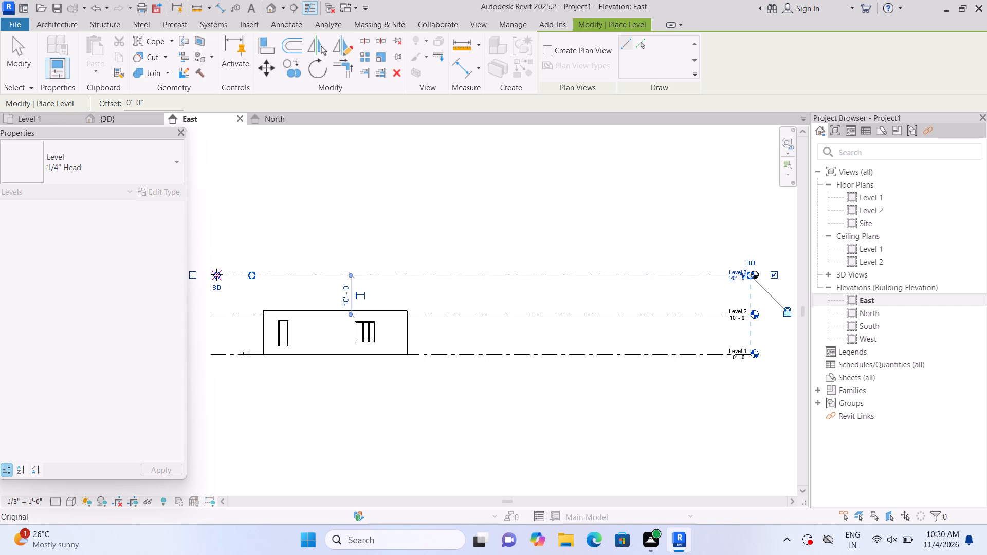
pyautogui.moveTo(216, 274); pyautogui.dragTo(215, 274)
pyautogui.press('Escape')
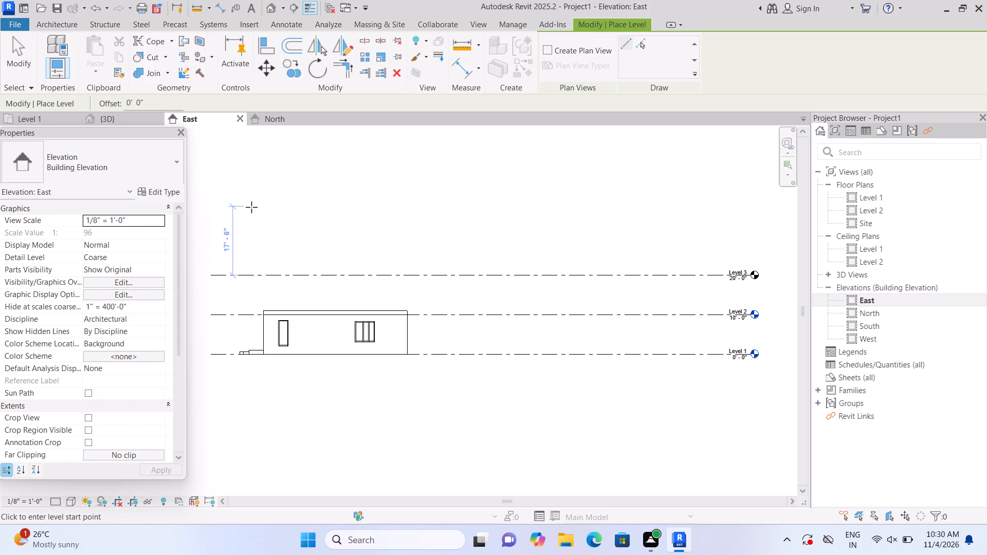
# Draw another level at 30'-0", 10' above the 20'-0" level, with both ends aligned to the levels below.
pyautogui.click(249, 235)
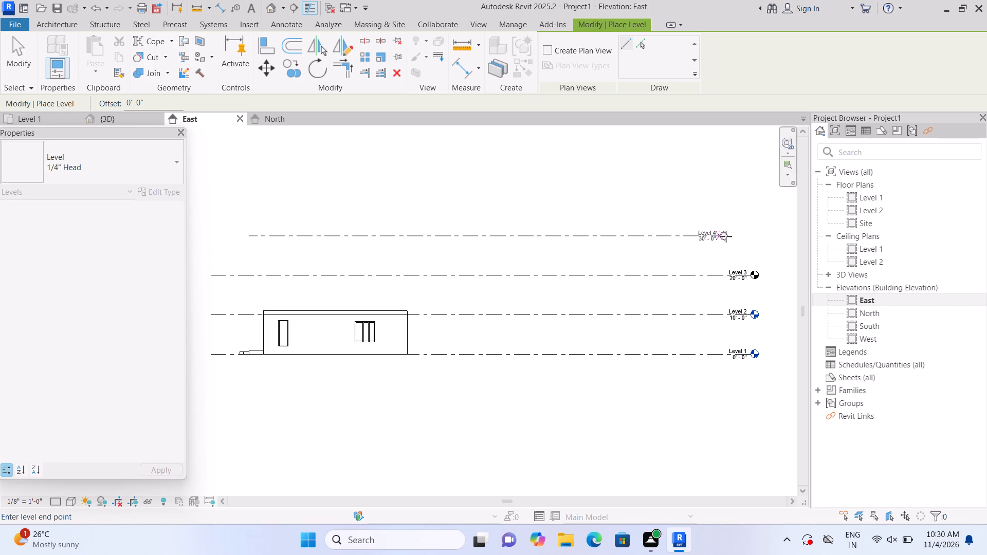
pyautogui.click(746, 240)
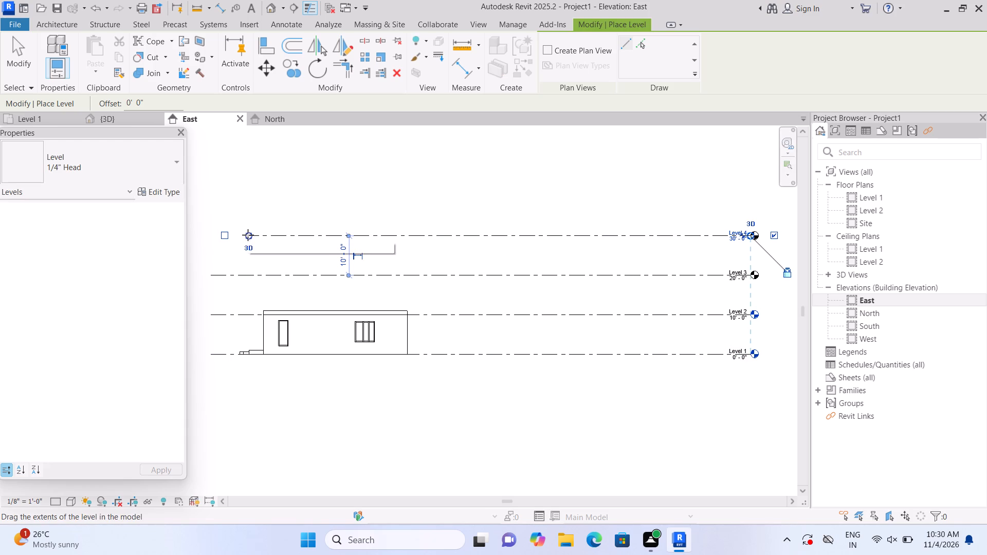
pyautogui.moveTo(249, 235); pyautogui.dragTo(214, 240)
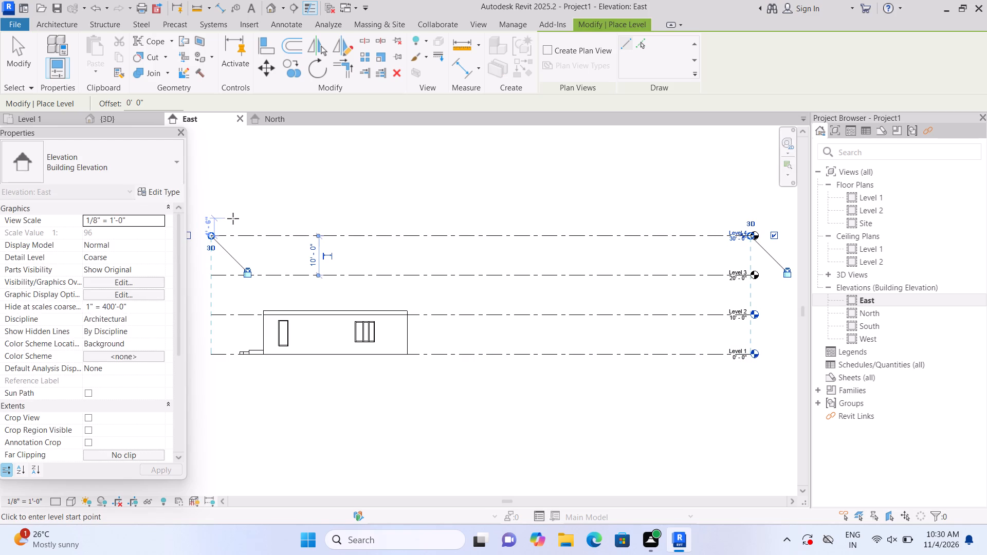
pyautogui.press('Escape')
pyautogui.press('Escape')
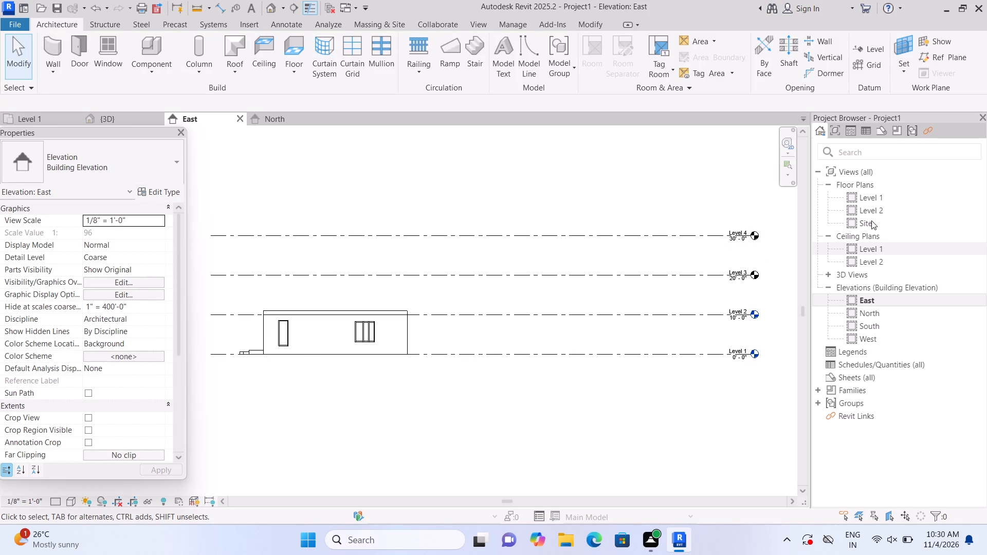
# On the Level 2 floor plan, start a wall using the Basic Wall 9" type.
pyautogui.doubleClick(850, 199)
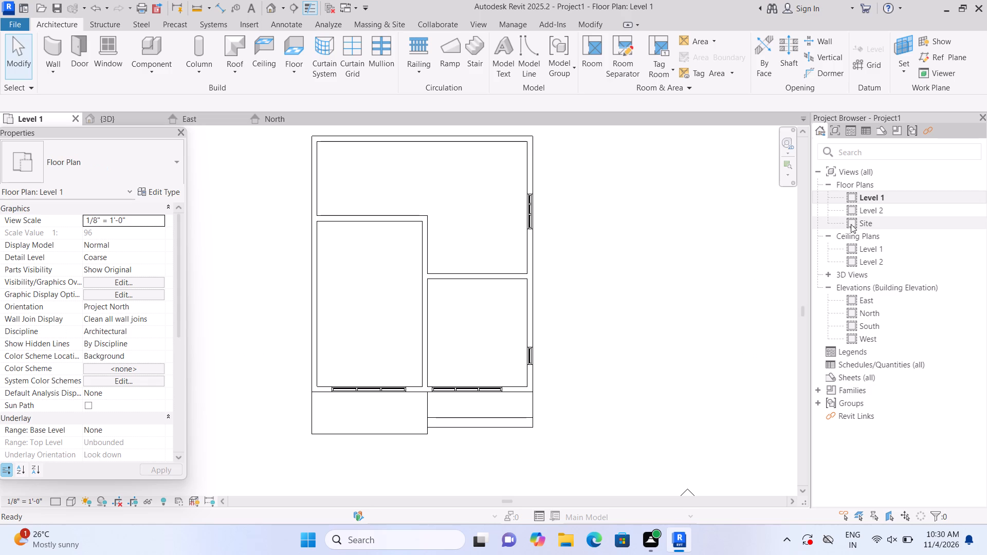
pyautogui.doubleClick(849, 211)
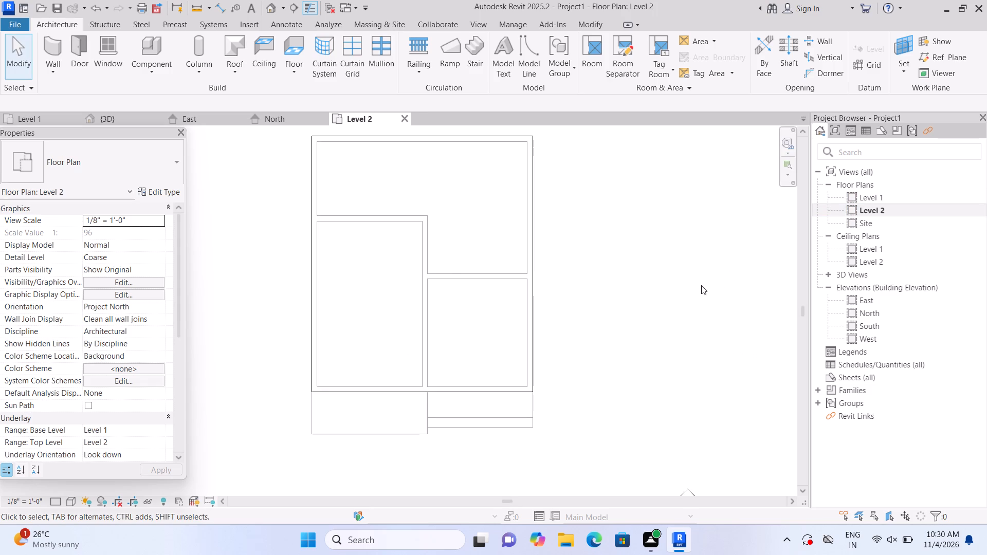
pyautogui.scroll(-1, 688, 291)
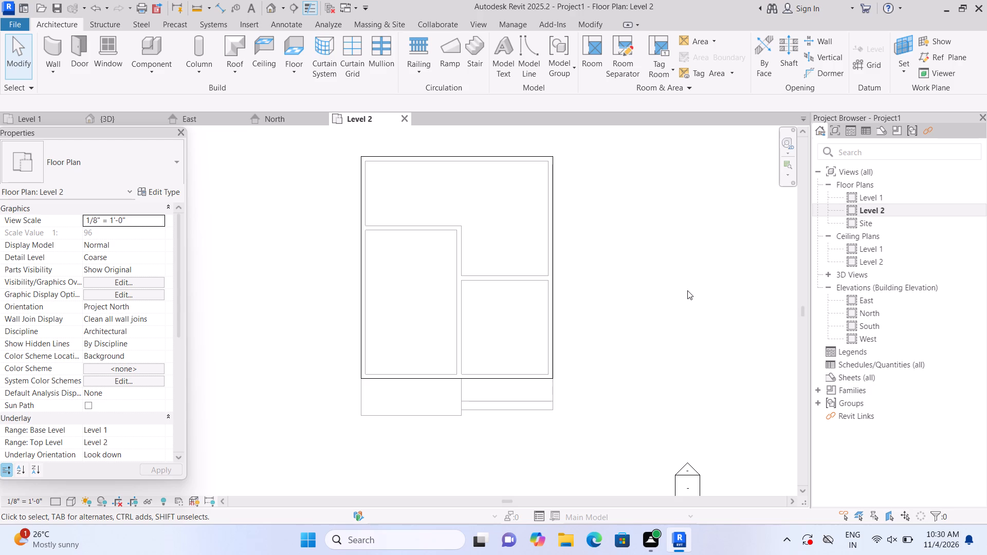
pyautogui.click(56, 50)
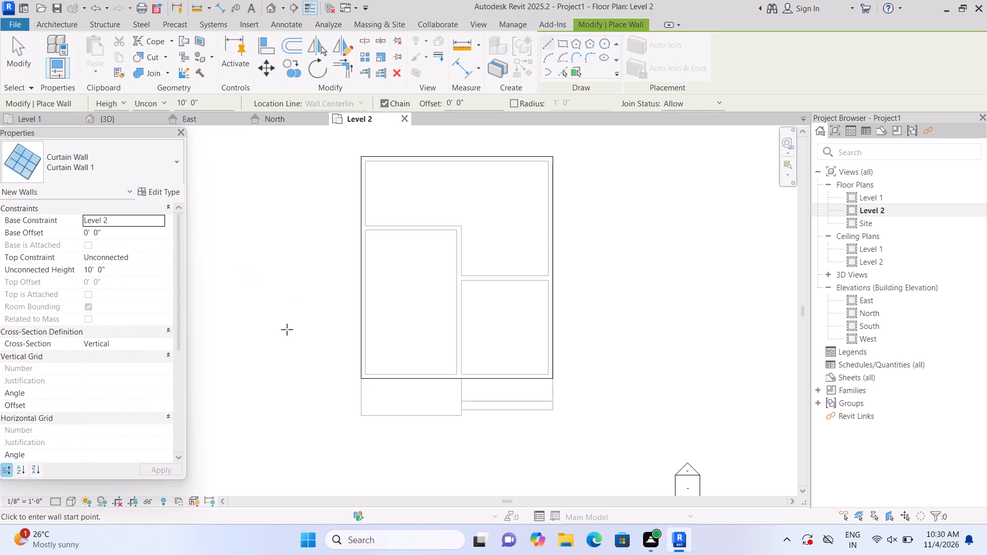
pyautogui.click(172, 163)
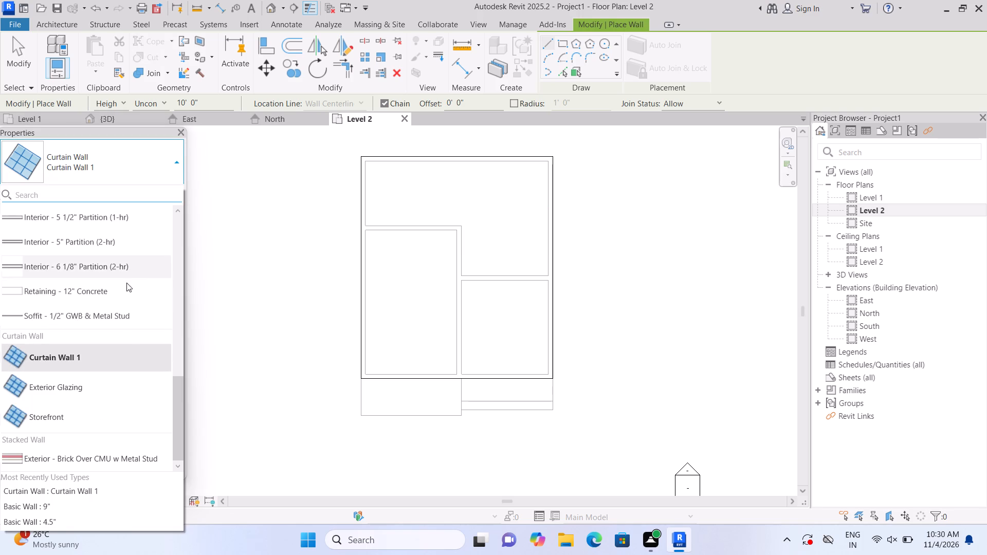
pyautogui.scroll(11, 116, 335)
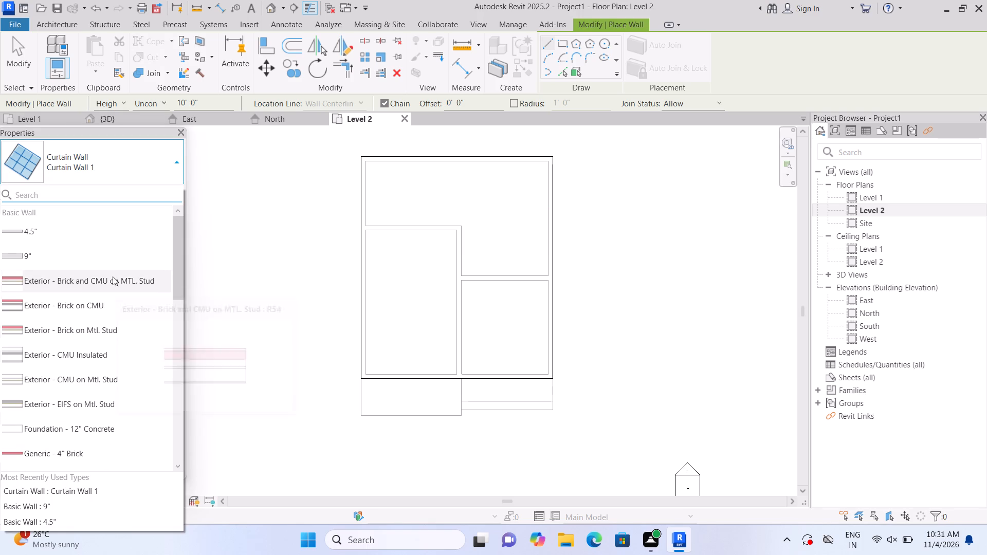
pyautogui.click(106, 259)
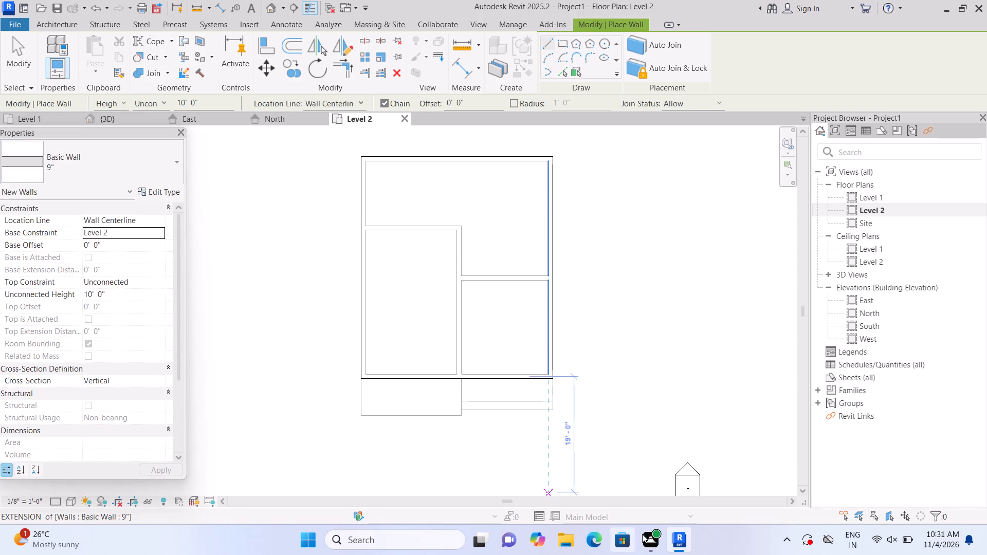
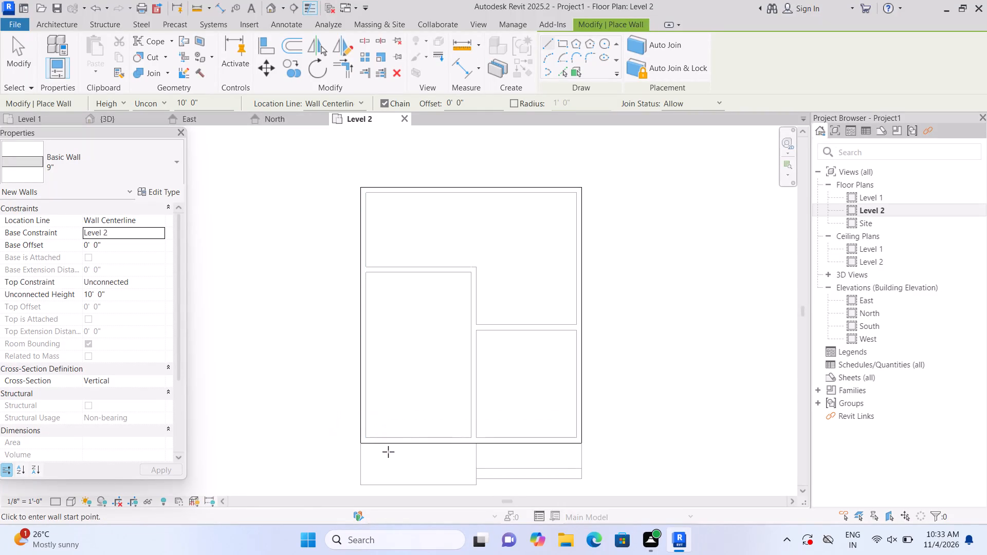
# Draw the Level 2 south wall 15'-9" long, from the southwest corner's wall centerline to the central north-south partition's centerline.
pyautogui.scroll(8, 386, 453)
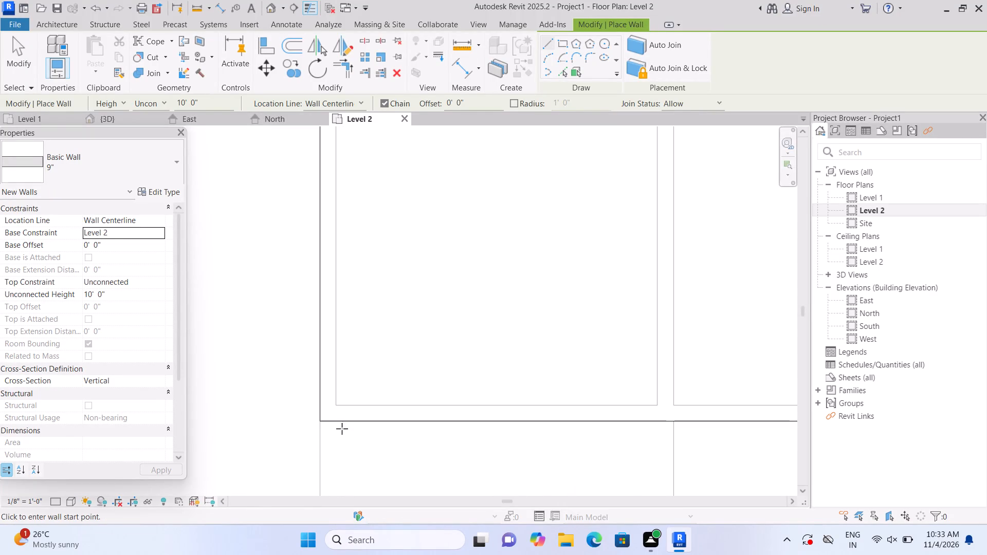
pyautogui.click(329, 414)
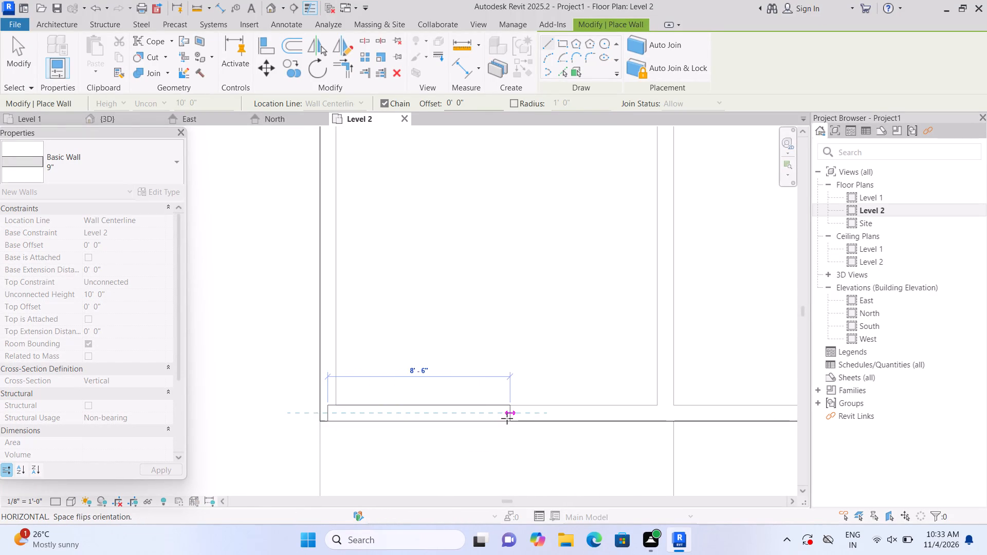
pyautogui.scroll(1, 508, 418)
pyautogui.moveTo(498, 422); pyautogui.dragTo(382, 431, button='middle')
pyautogui.moveTo(371, 432); pyautogui.dragTo(350, 437, button='middle')
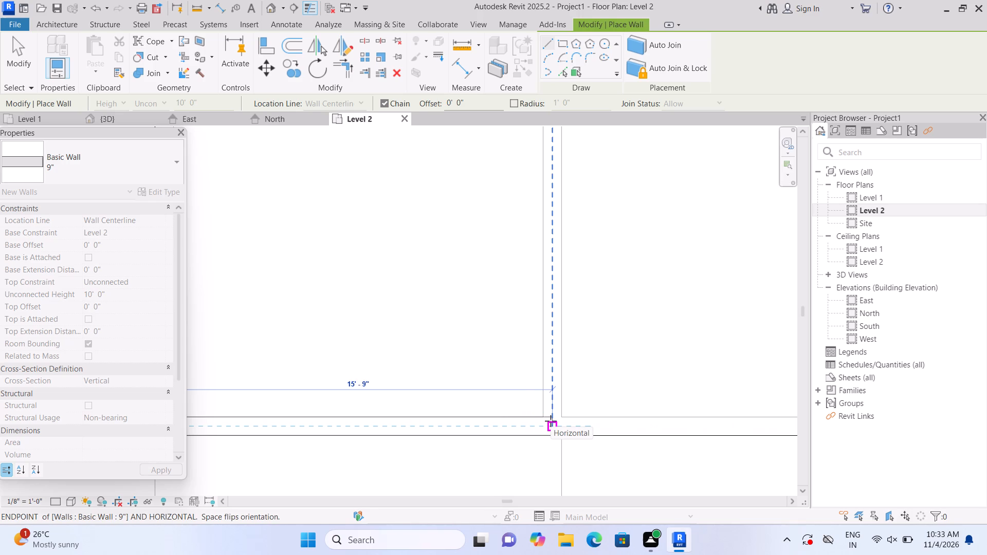
pyautogui.moveTo(551, 421); pyautogui.dragTo(481, 426, button='middle')
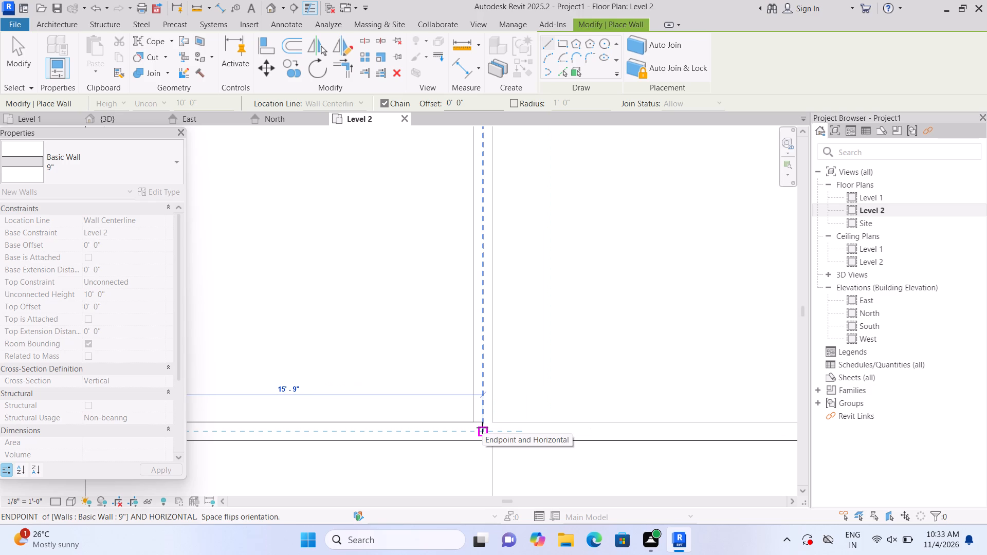
pyautogui.scroll(-1, 482, 428)
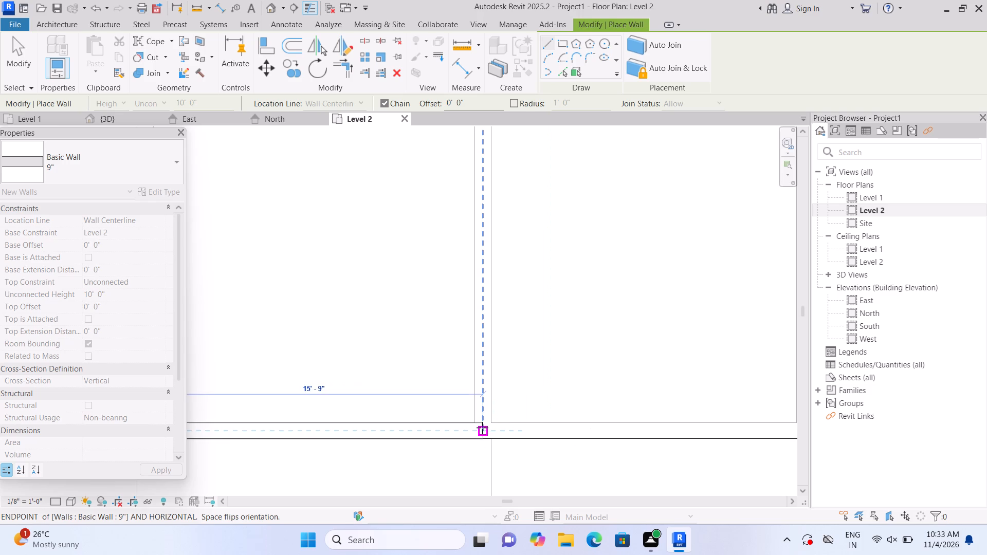
pyautogui.scroll(-4, 482, 428)
pyautogui.scroll(3, 482, 428)
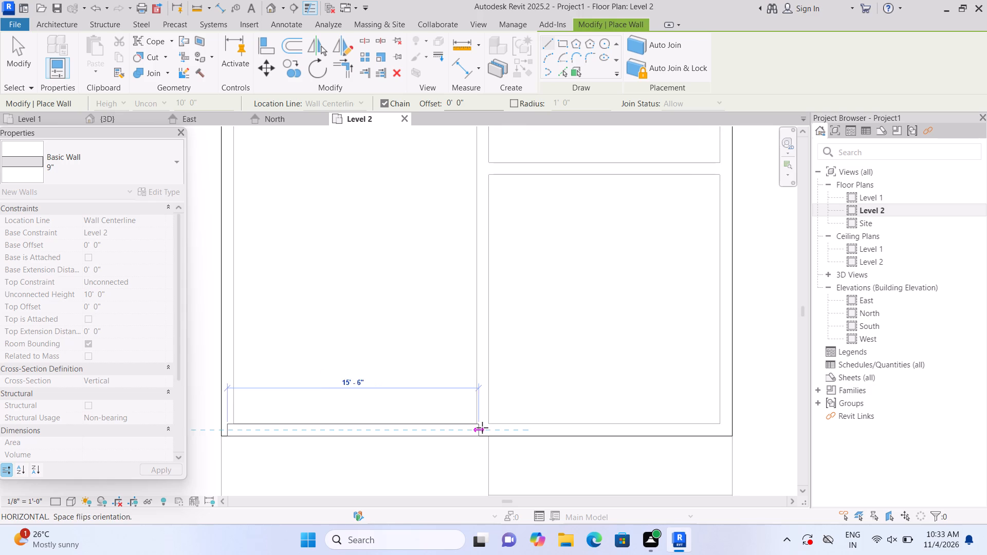
pyautogui.scroll(1, 482, 428)
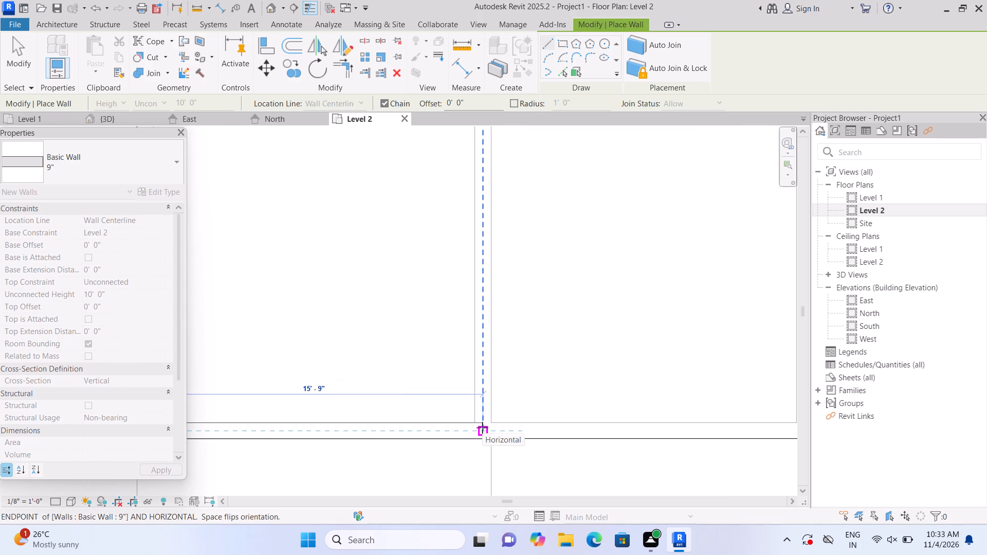
pyautogui.scroll(3, 482, 428)
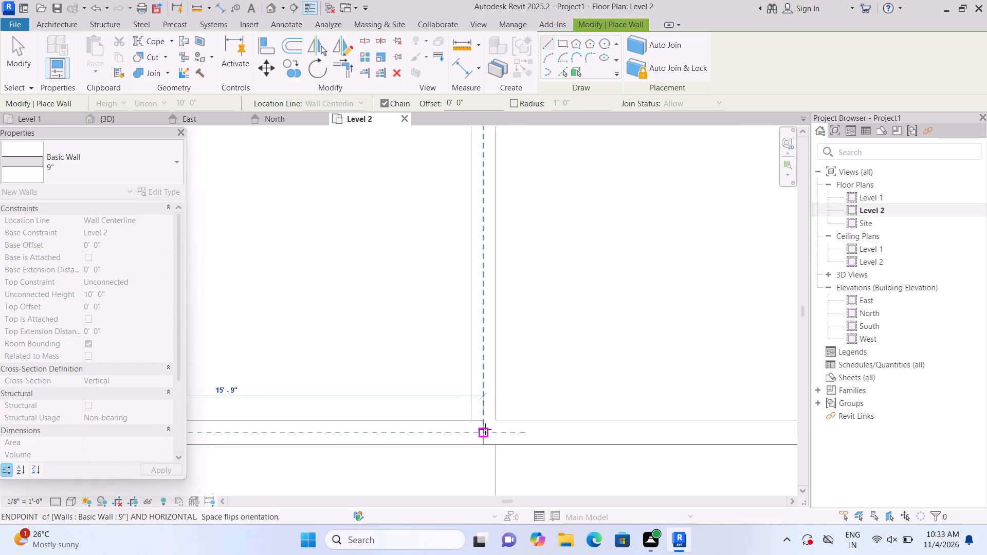
pyautogui.click(485, 429)
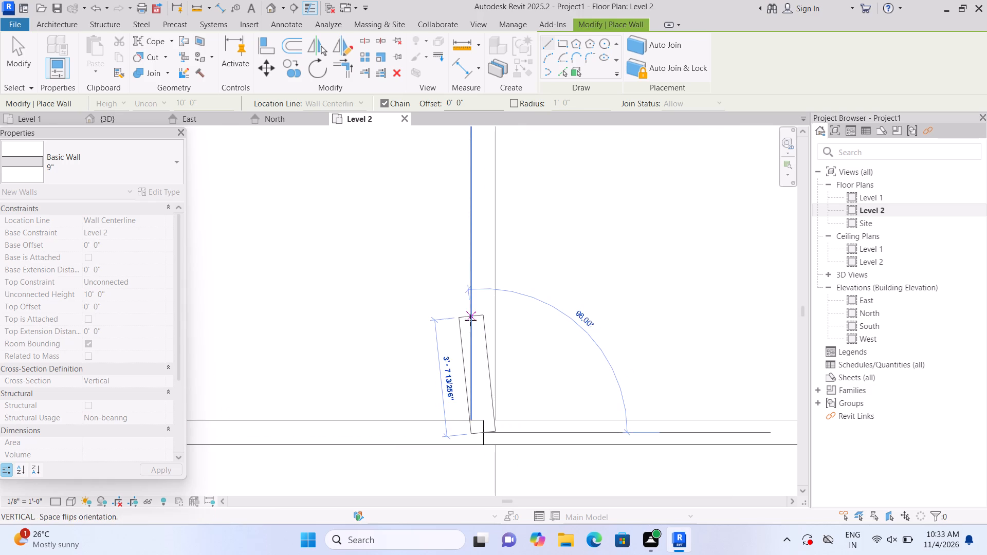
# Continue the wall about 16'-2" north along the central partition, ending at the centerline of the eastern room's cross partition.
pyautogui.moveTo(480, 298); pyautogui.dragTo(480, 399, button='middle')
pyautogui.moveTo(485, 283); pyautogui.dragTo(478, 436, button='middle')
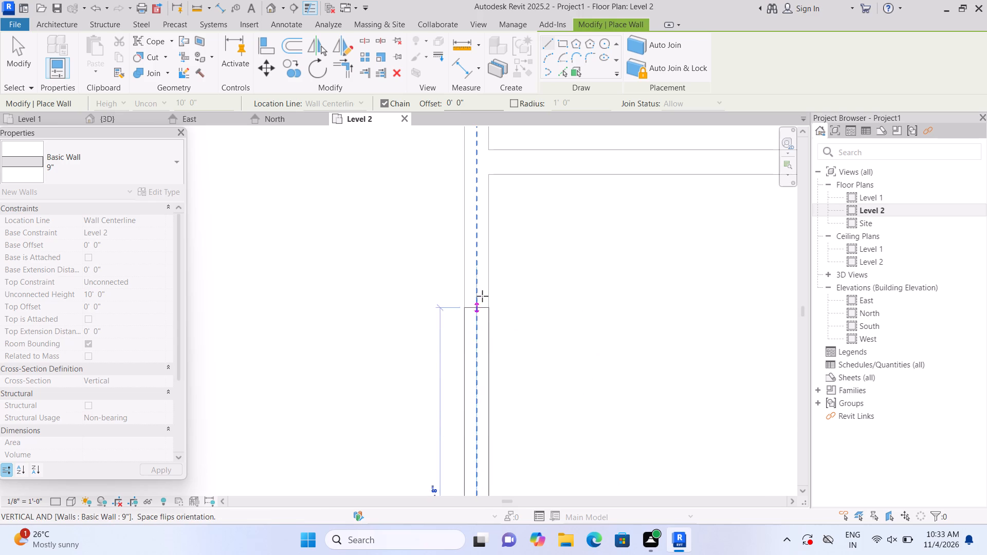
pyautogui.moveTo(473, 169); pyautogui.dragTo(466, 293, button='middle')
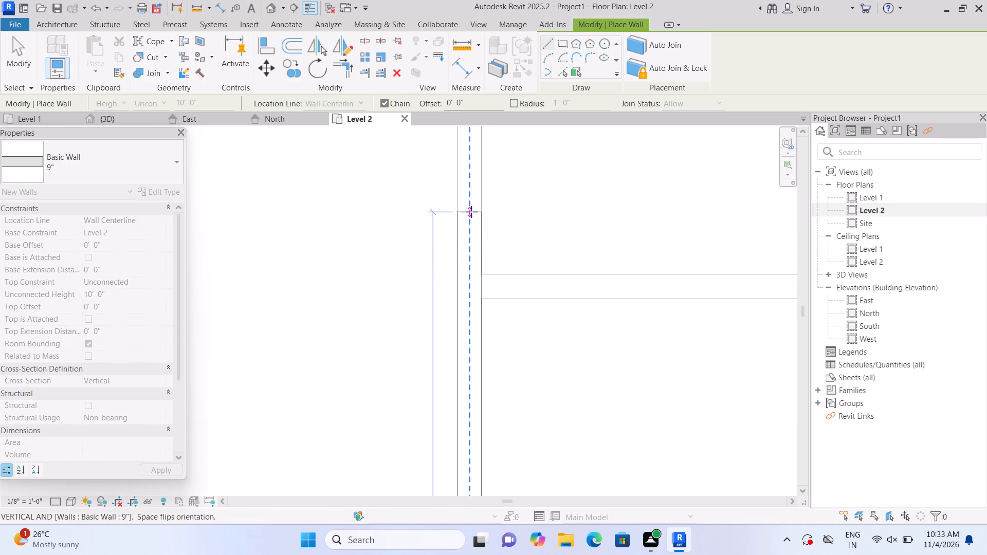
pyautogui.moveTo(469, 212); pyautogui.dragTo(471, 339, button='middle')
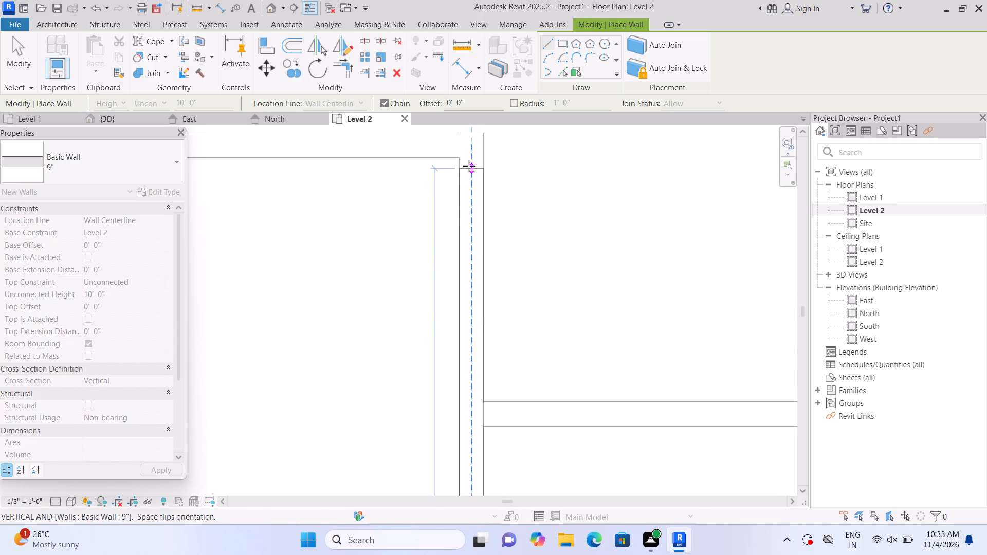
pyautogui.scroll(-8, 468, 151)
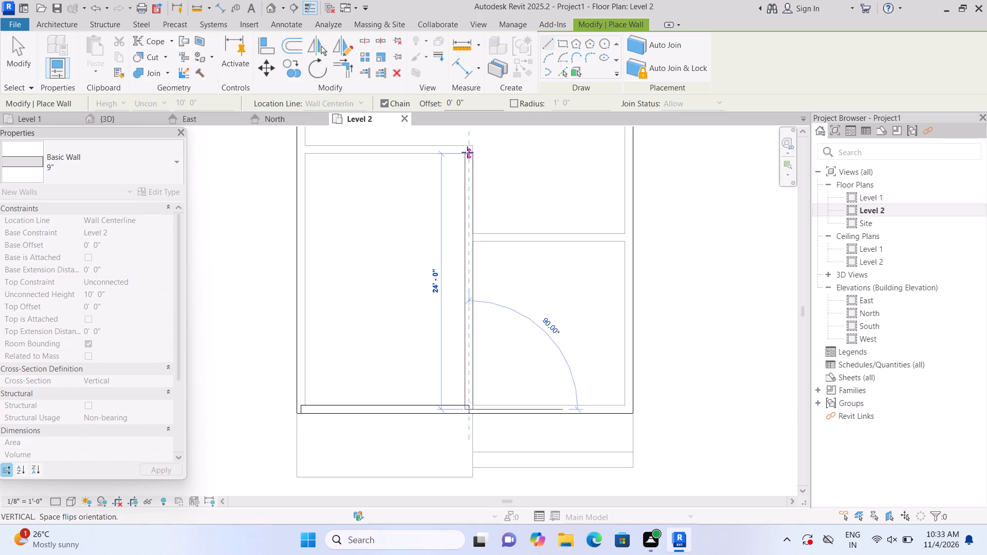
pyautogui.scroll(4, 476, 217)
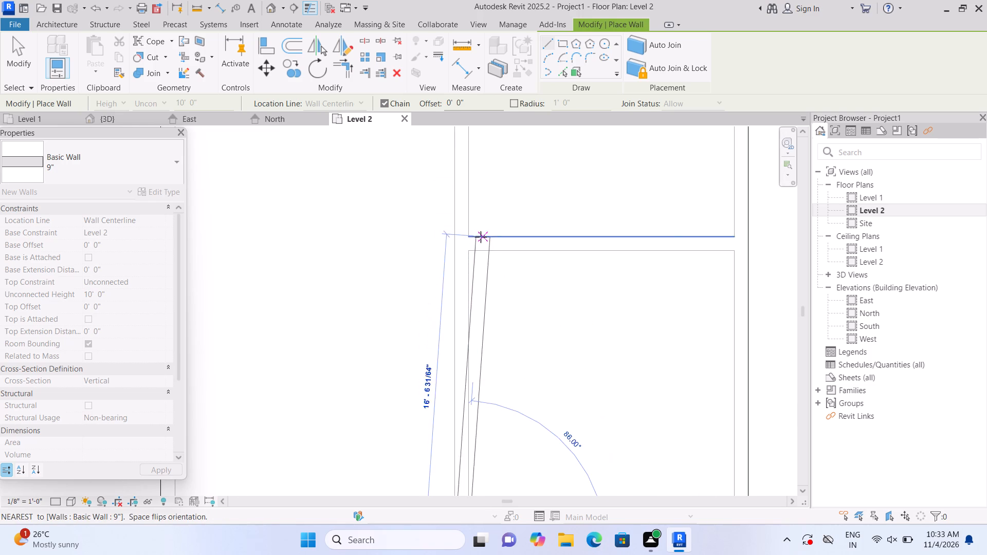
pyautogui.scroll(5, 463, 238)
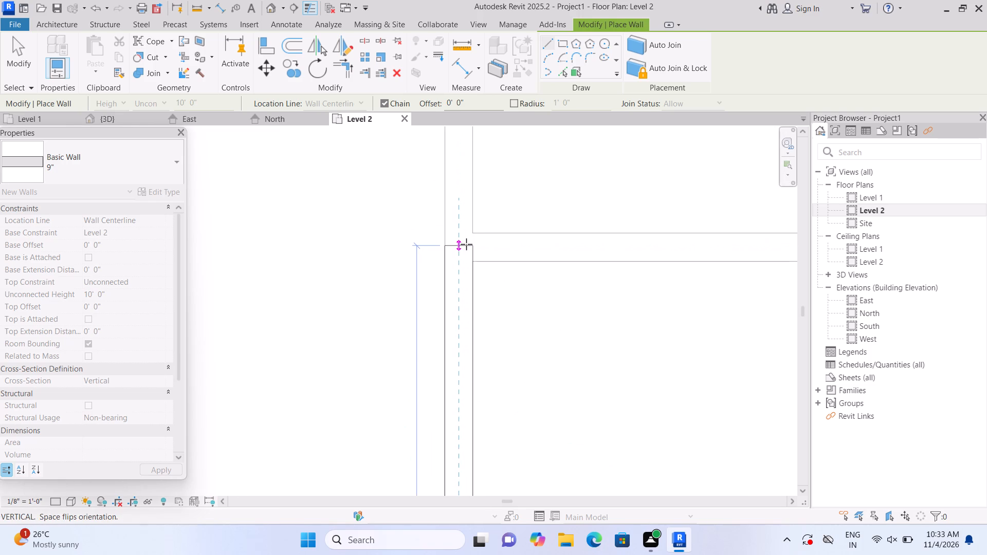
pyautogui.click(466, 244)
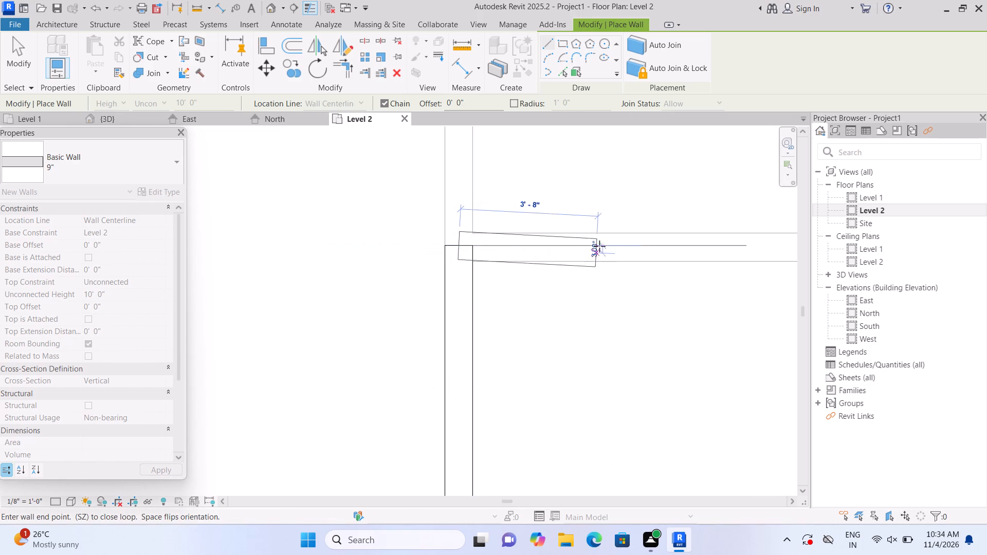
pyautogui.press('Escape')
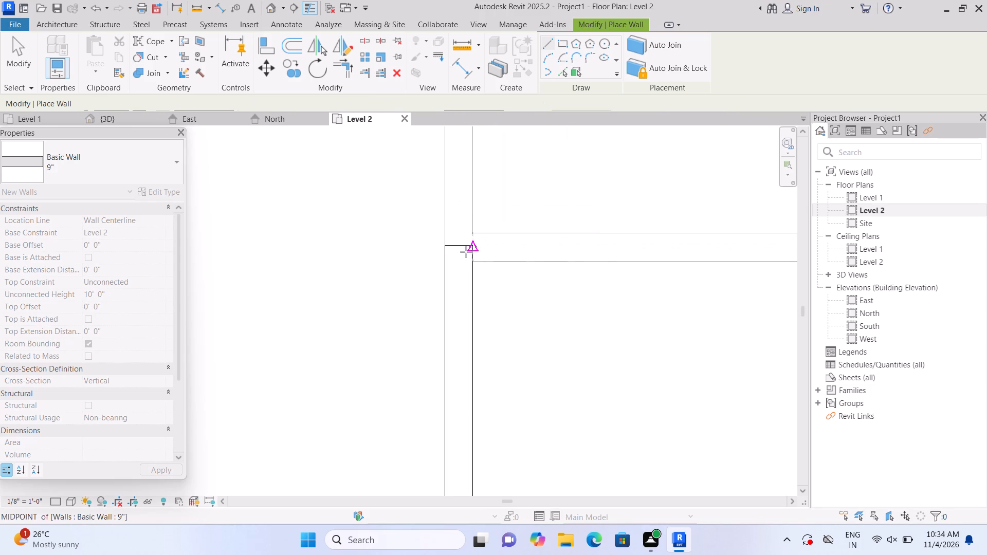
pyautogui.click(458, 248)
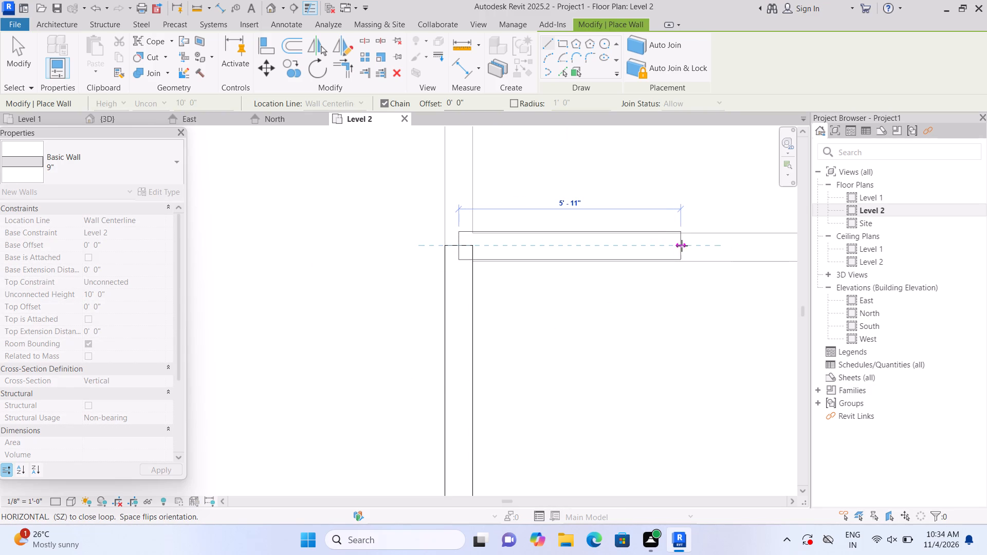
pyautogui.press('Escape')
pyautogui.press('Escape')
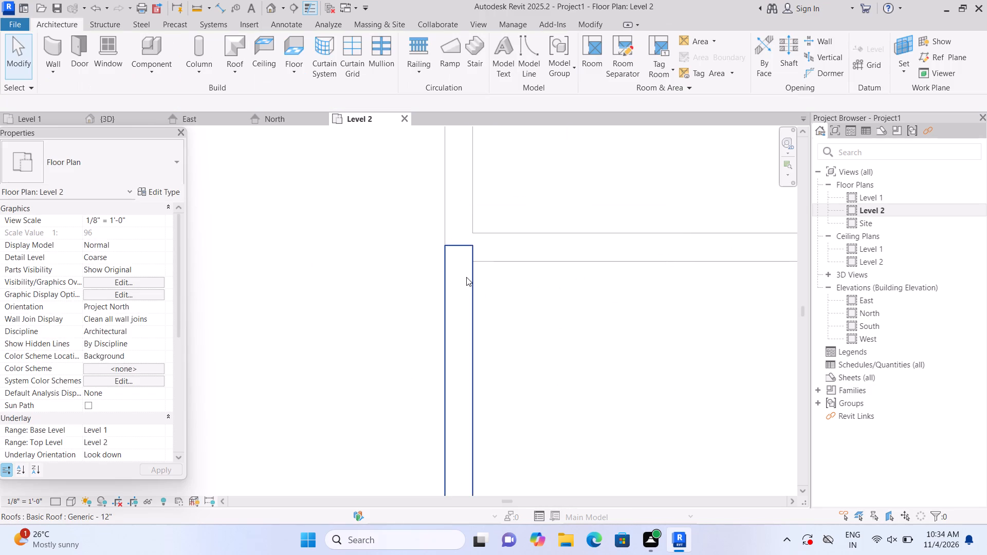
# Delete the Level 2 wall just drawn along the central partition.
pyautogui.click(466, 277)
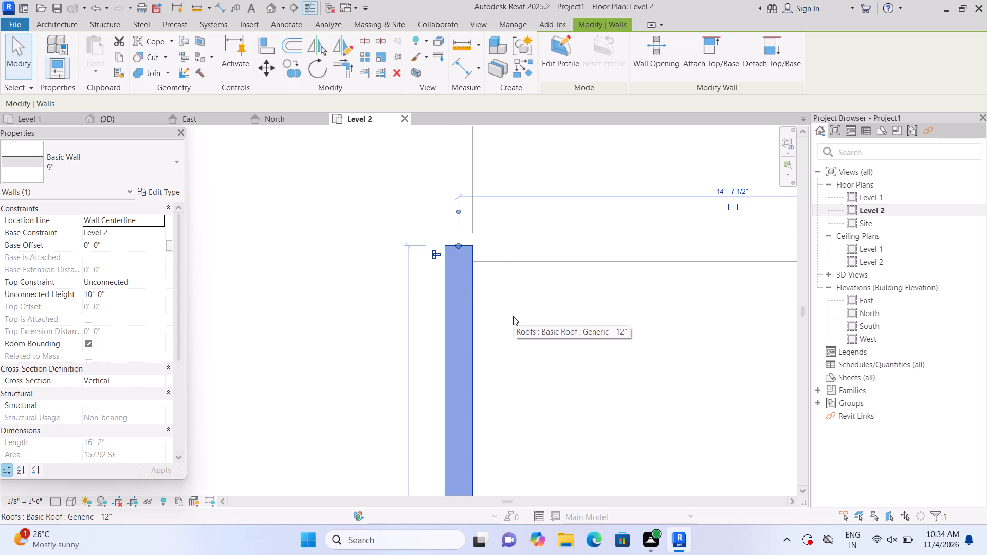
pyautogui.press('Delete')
# Draw a Basic Wall 9" from the south wall's east end north along the central partition to the eastern cross partition's centerline.
pyautogui.scroll(-8, 513, 324)
pyautogui.moveTo(526, 363); pyautogui.dragTo(456, 281, button='middle')
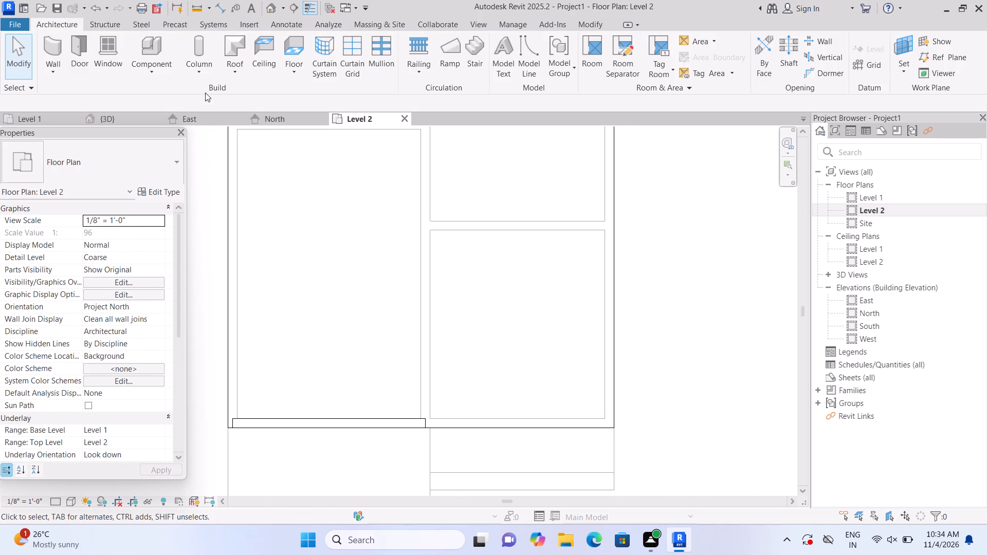
pyautogui.click(55, 40)
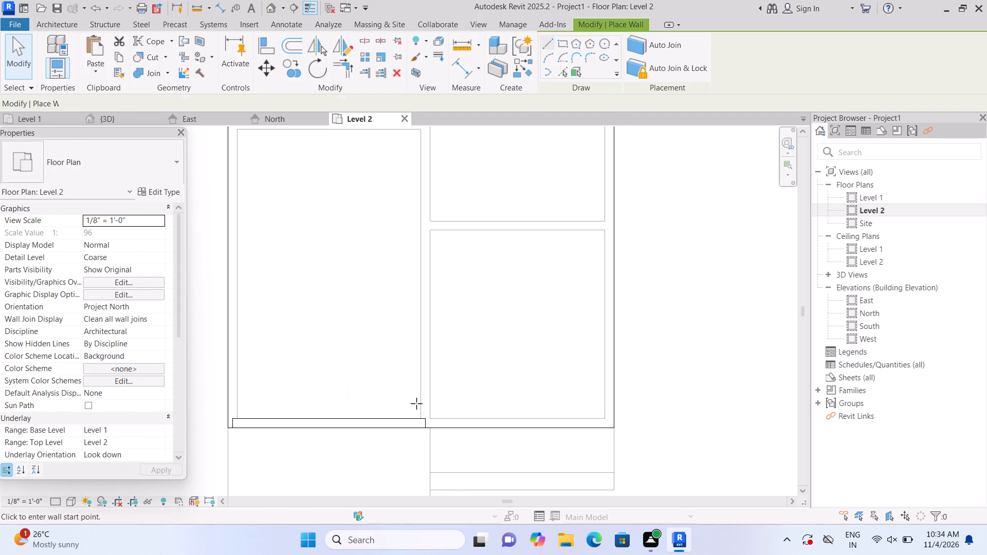
pyautogui.scroll(9, 443, 431)
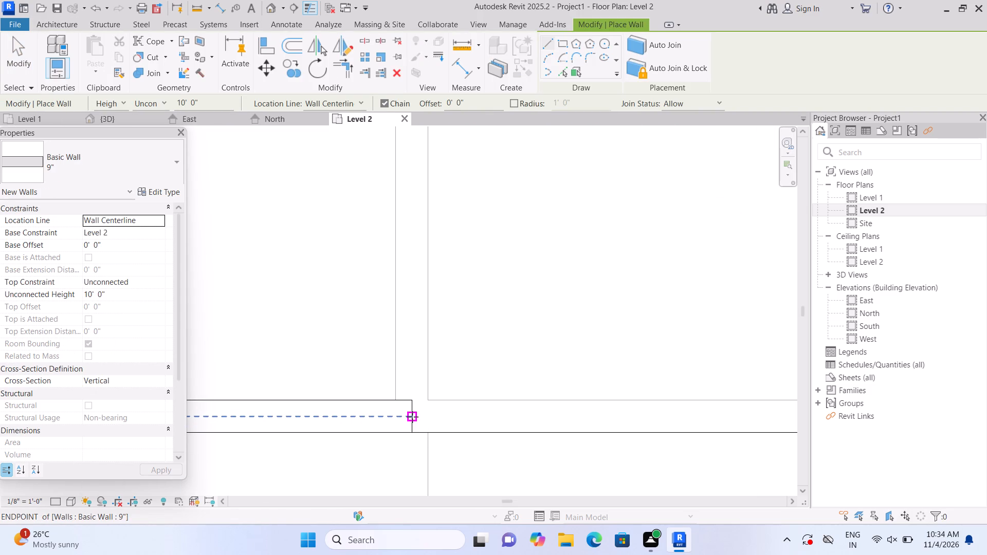
pyautogui.click(412, 417)
pyautogui.moveTo(412, 229); pyautogui.dragTo(412, 229, button='middle')
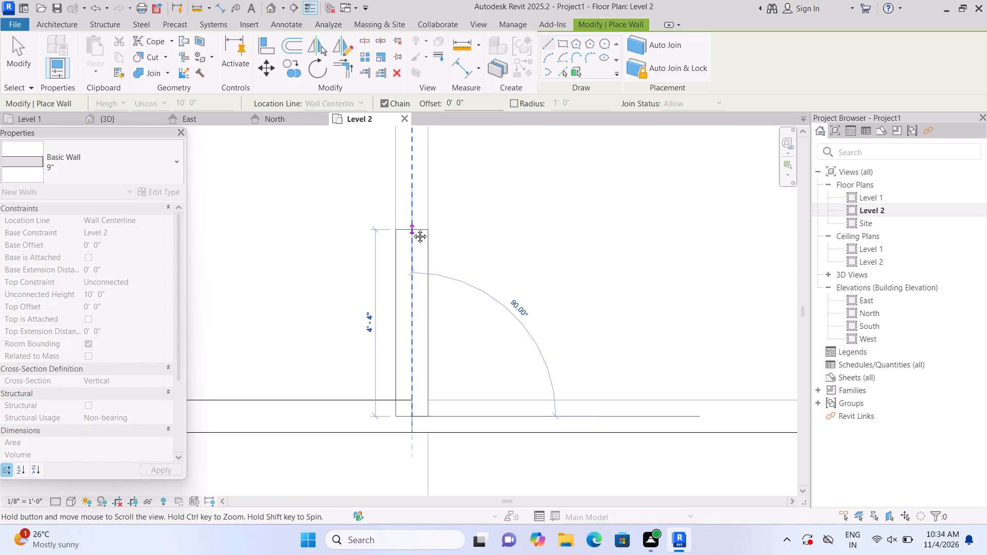
pyautogui.moveTo(412, 229); pyautogui.dragTo(398, 431, button='middle')
pyautogui.moveTo(395, 191); pyautogui.dragTo(377, 476, button='middle')
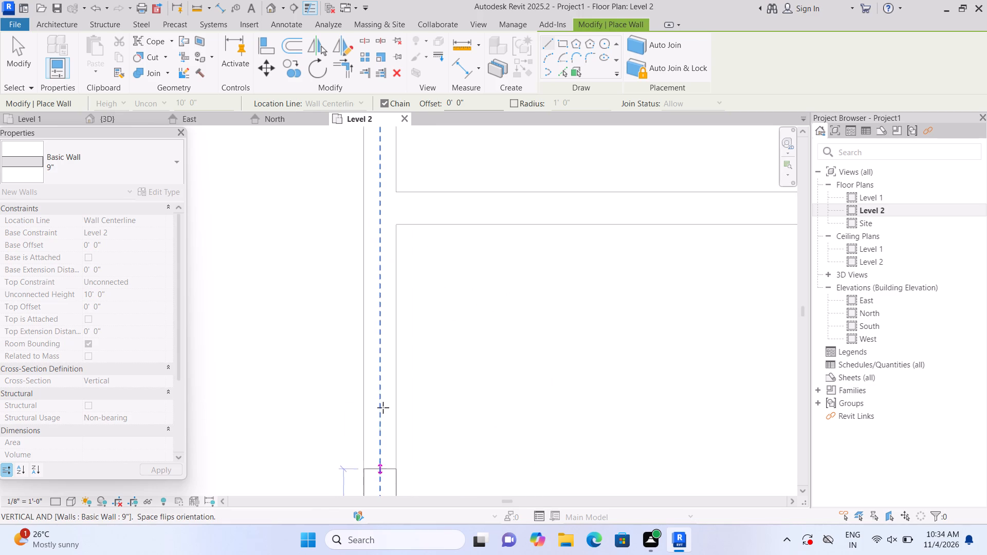
pyautogui.click(387, 211)
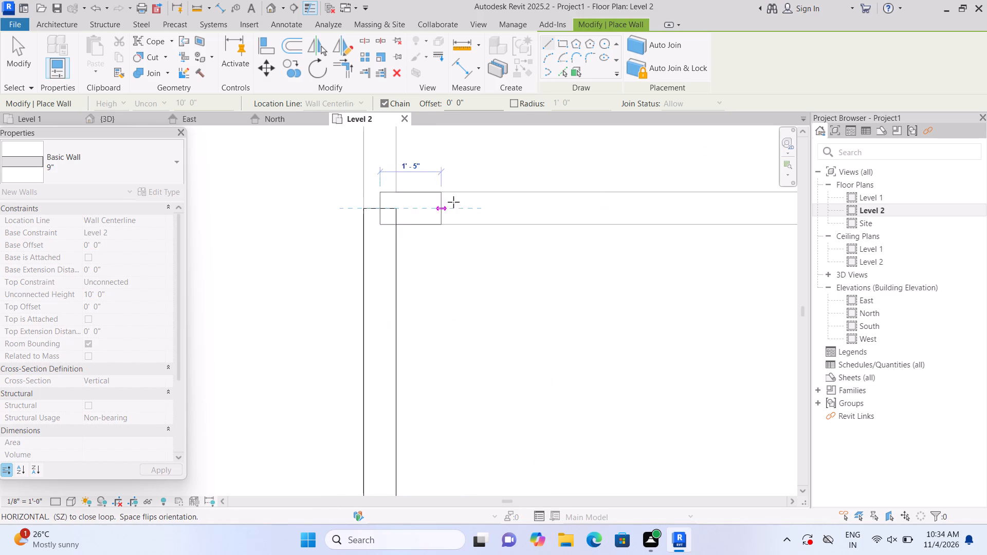
# Continue the wall east along the cross partition's centerline to the centerline of the east exterior wall.
pyautogui.moveTo(583, 209); pyautogui.dragTo(364, 263, button='middle')
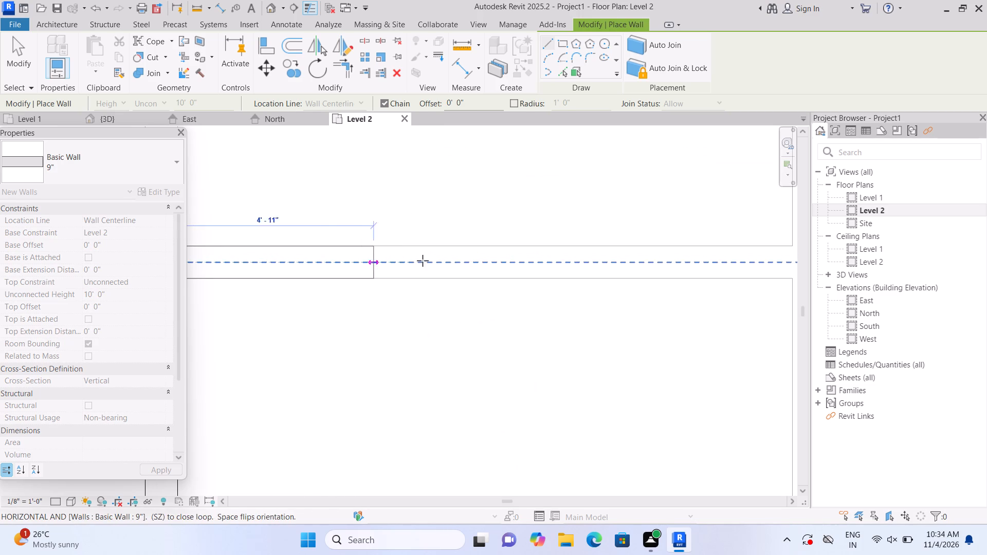
pyautogui.moveTo(612, 254); pyautogui.dragTo(397, 274, button='middle')
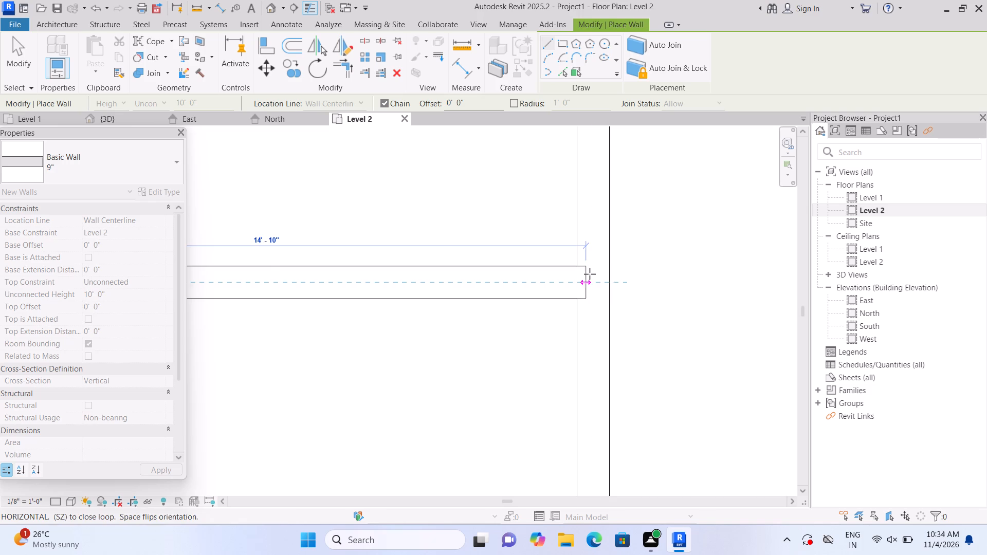
pyautogui.click(590, 274)
# Continue the wall north along the east exterior wall's centerline to the northeast corner.
pyautogui.moveTo(590, 176); pyautogui.dragTo(590, 208, button='middle')
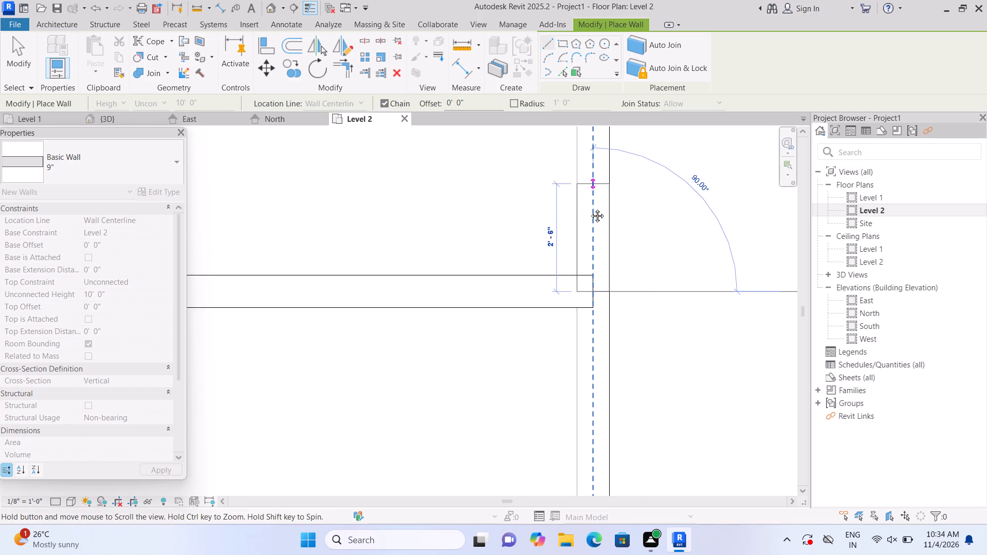
pyautogui.moveTo(590, 208); pyautogui.dragTo(593, 348, button='middle')
pyautogui.scroll(1, 594, 346)
pyautogui.moveTo(599, 186); pyautogui.dragTo(602, 408, button='middle')
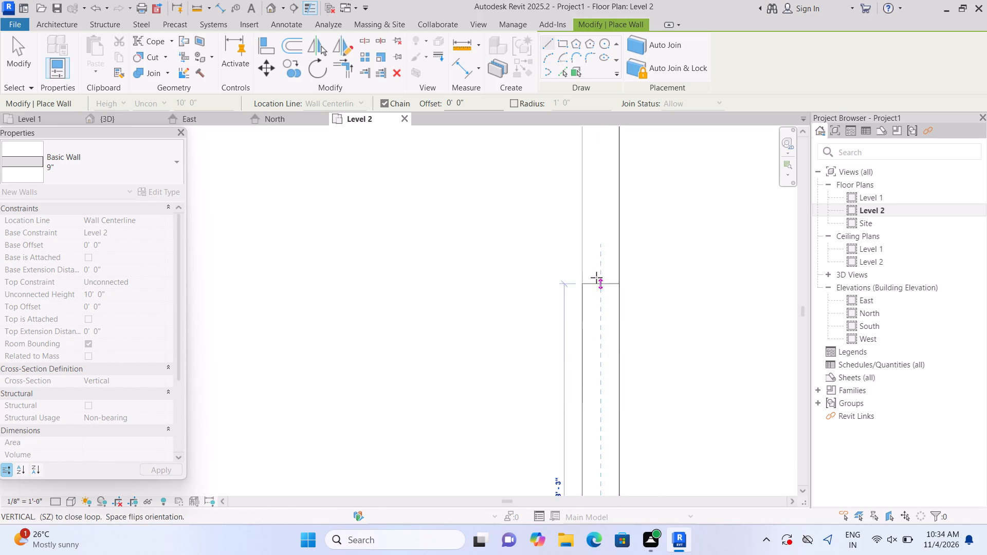
pyautogui.moveTo(602, 238); pyautogui.dragTo(599, 490, button='middle')
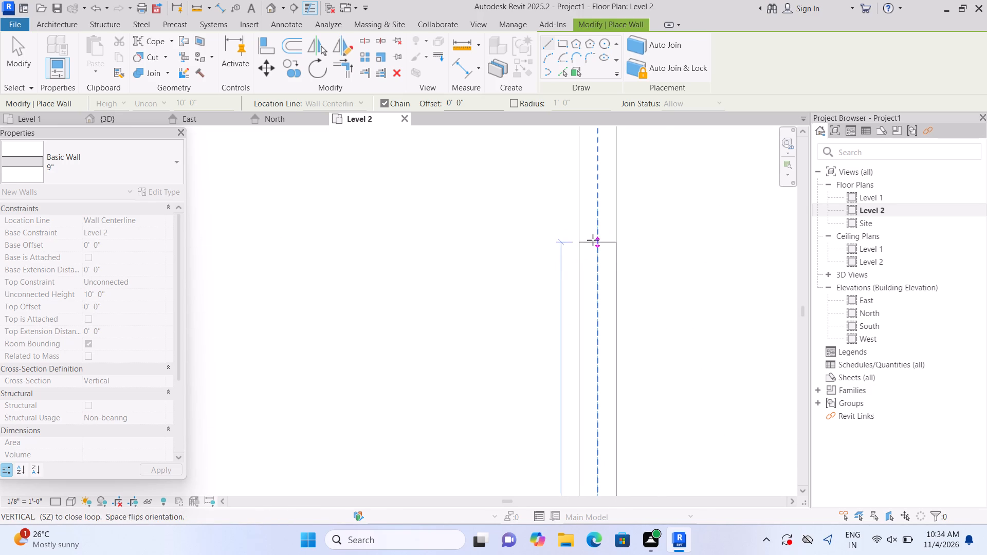
pyautogui.moveTo(595, 227); pyautogui.dragTo(595, 406, button='middle')
pyautogui.moveTo(594, 245); pyautogui.dragTo(590, 411, button='middle')
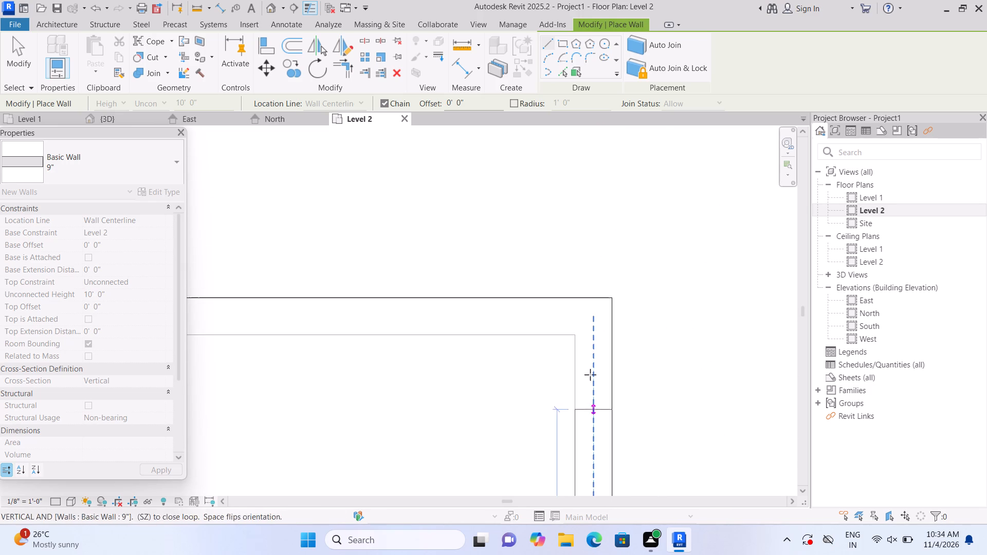
pyautogui.scroll(4, 591, 326)
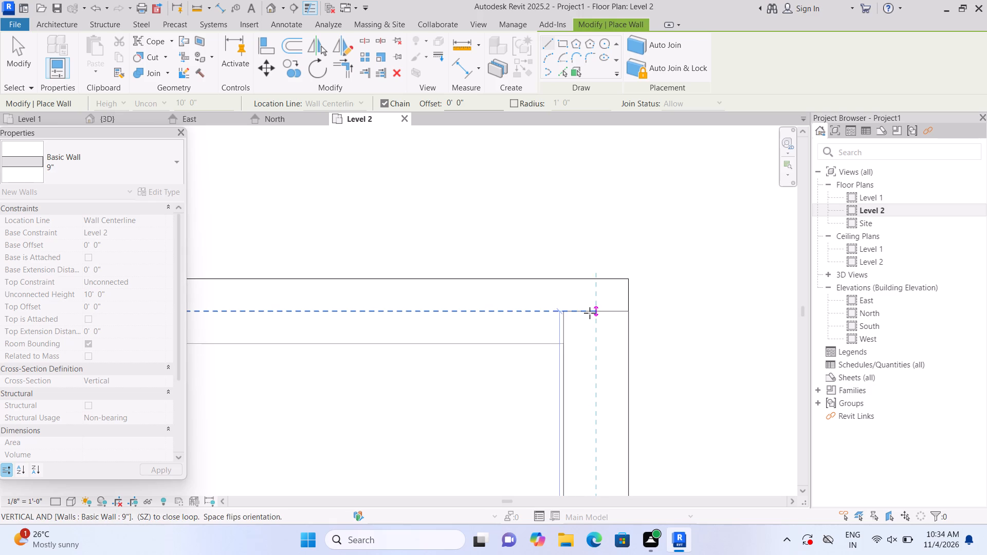
pyautogui.click(590, 313)
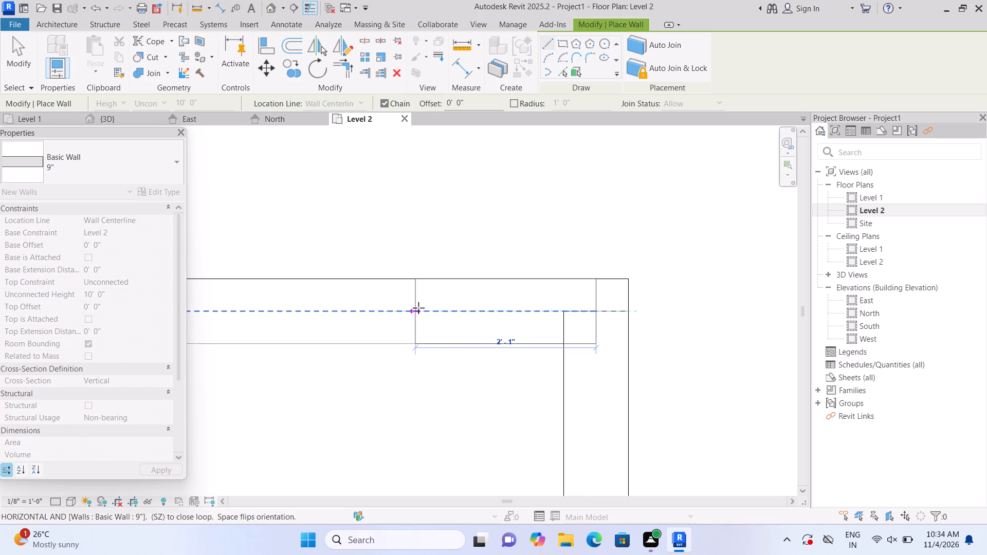
# Continue the Basic Wall 9" west along the north exterior wall's centerline to the northwest corner.
pyautogui.scroll(1, 422, 311)
pyautogui.moveTo(425, 312); pyautogui.dragTo(660, 314, button='middle')
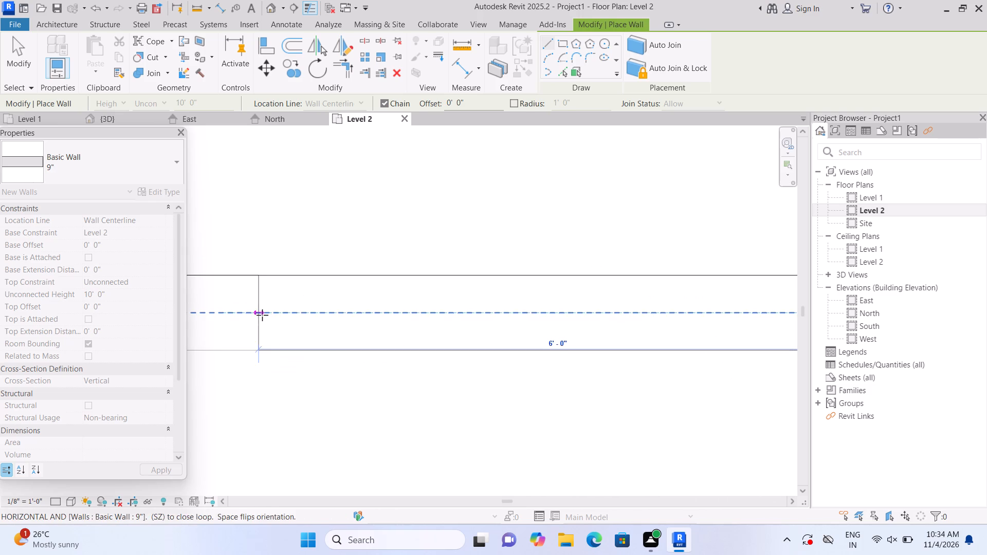
pyautogui.moveTo(271, 322); pyautogui.dragTo(646, 347, button='middle')
pyautogui.moveTo(252, 342); pyautogui.dragTo(427, 365, button='middle')
pyautogui.moveTo(490, 365); pyautogui.dragTo(642, 351, button='middle')
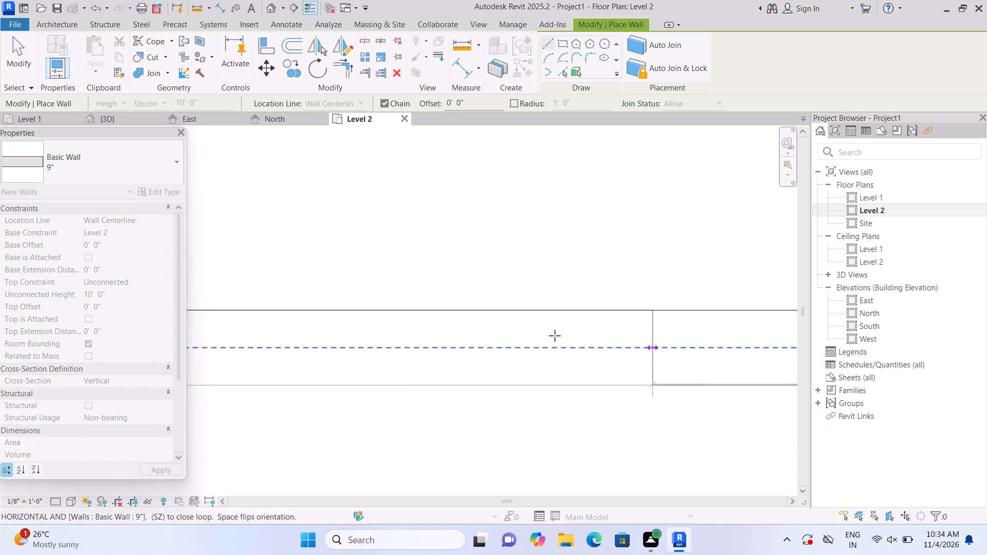
pyautogui.moveTo(271, 347); pyautogui.dragTo(519, 364, button='middle')
pyautogui.moveTo(621, 365); pyautogui.dragTo(736, 346, button='middle')
pyautogui.middleClick(746, 346)
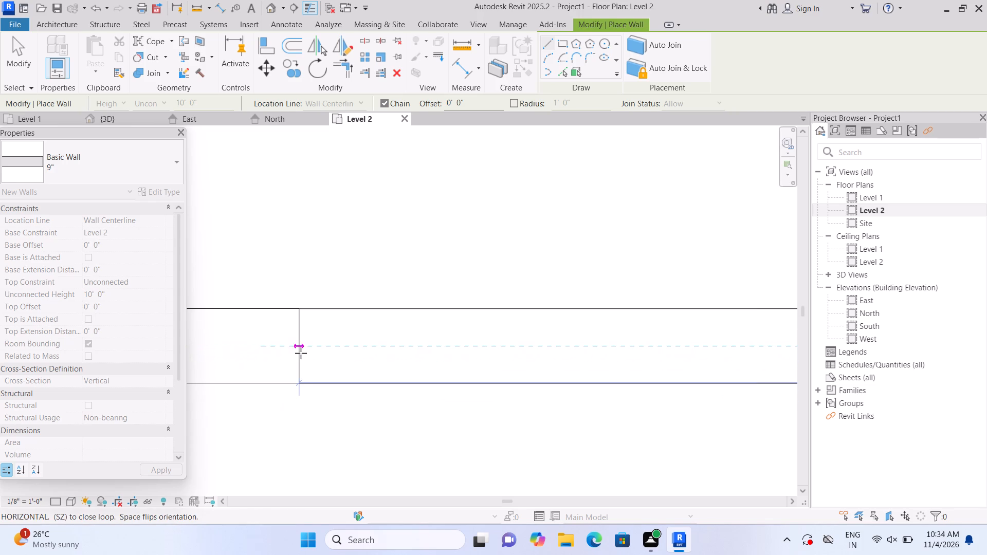
pyautogui.moveTo(308, 359); pyautogui.dragTo(683, 360, button='middle')
pyautogui.moveTo(327, 351); pyautogui.dragTo(653, 390, button='middle')
pyautogui.moveTo(716, 380); pyautogui.dragTo(792, 381, button='middle')
pyautogui.moveTo(318, 388); pyautogui.dragTo(900, 395, button='middle')
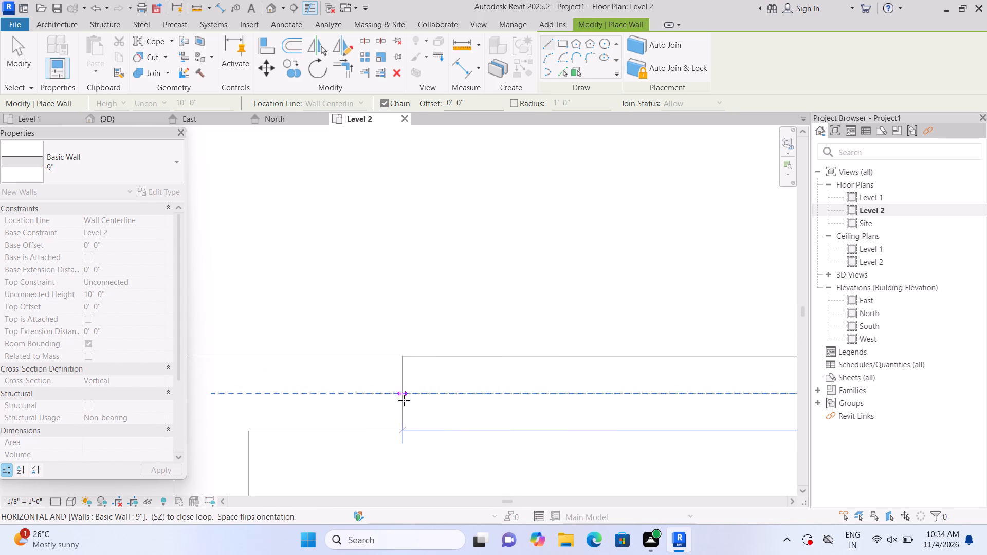
pyautogui.moveTo(409, 403); pyautogui.dragTo(800, 405, button='middle')
pyautogui.scroll(1, 599, 424)
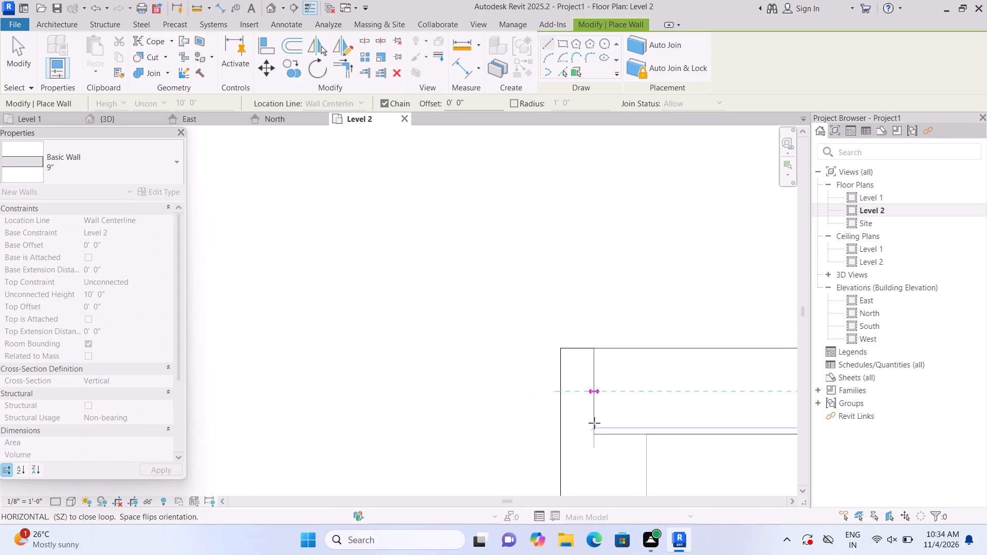
pyautogui.scroll(4, 594, 423)
pyautogui.click(611, 421)
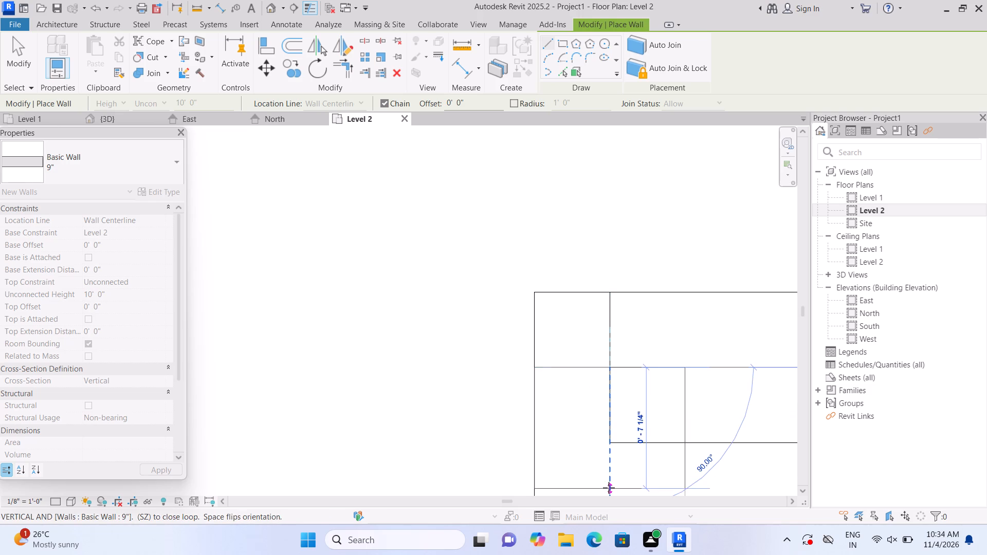
# Continue the wall south along the west exterior wall's centerline to the southwest corner, closing the loop, and end the chain.
pyautogui.moveTo(610, 485); pyautogui.dragTo(595, 325, button='middle')
pyautogui.scroll(-2, 592, 427)
pyautogui.moveTo(589, 428); pyautogui.dragTo(504, 270, button='middle')
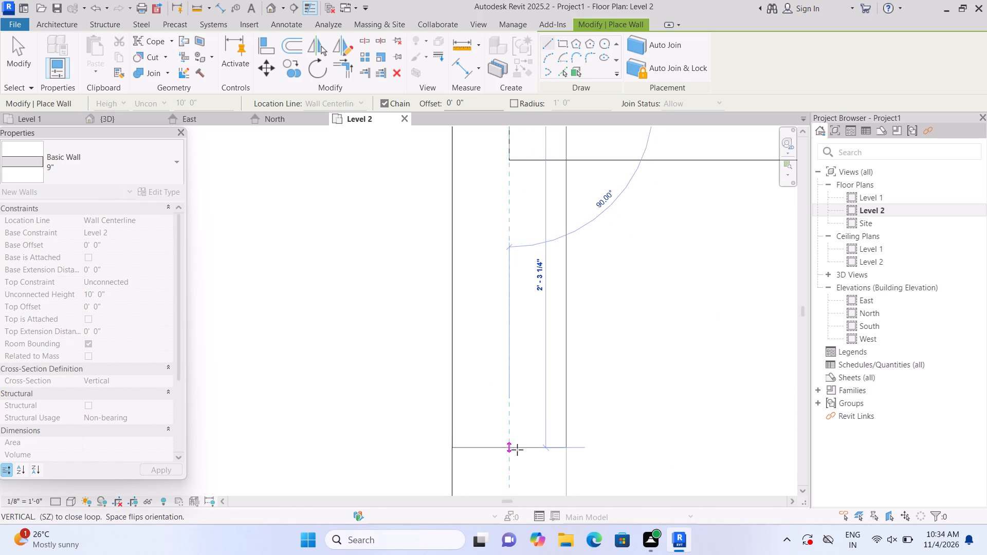
pyautogui.moveTo(510, 453); pyautogui.dragTo(478, 167, button='middle')
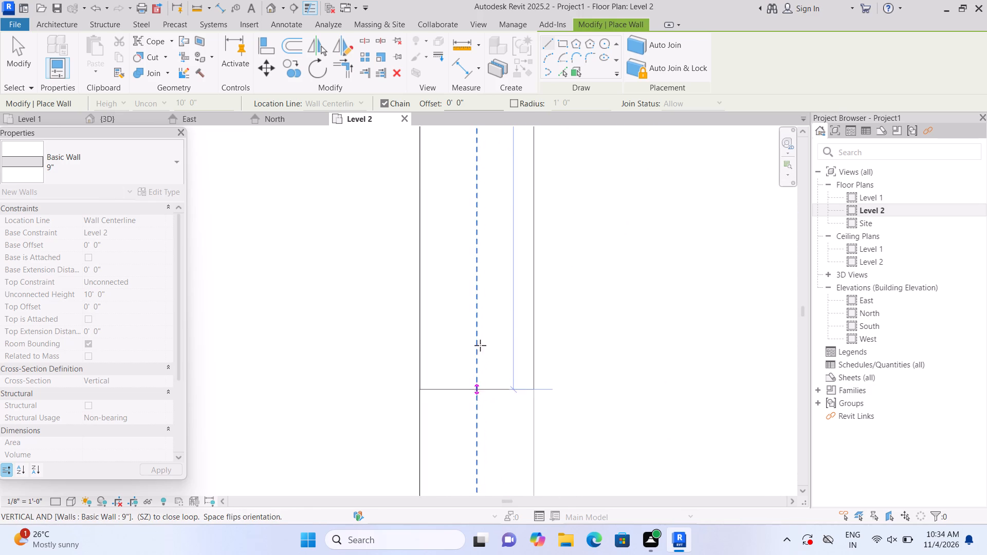
pyautogui.moveTo(482, 304); pyautogui.dragTo(477, 170, button='middle')
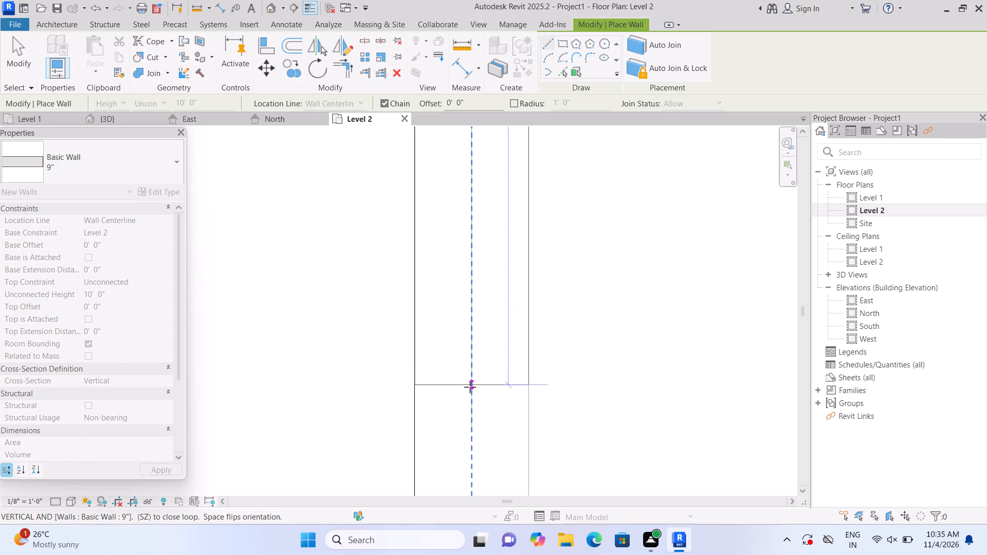
pyautogui.moveTo(471, 389); pyautogui.dragTo(463, 198, button='middle')
pyautogui.moveTo(463, 400); pyautogui.dragTo(463, 400, button='middle')
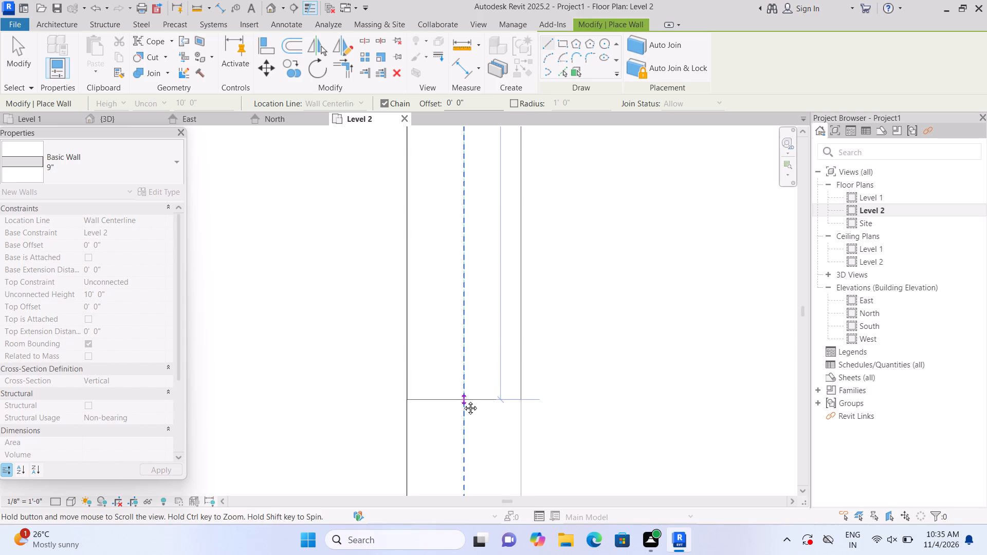
pyautogui.moveTo(463, 400); pyautogui.dragTo(455, 180, button='middle')
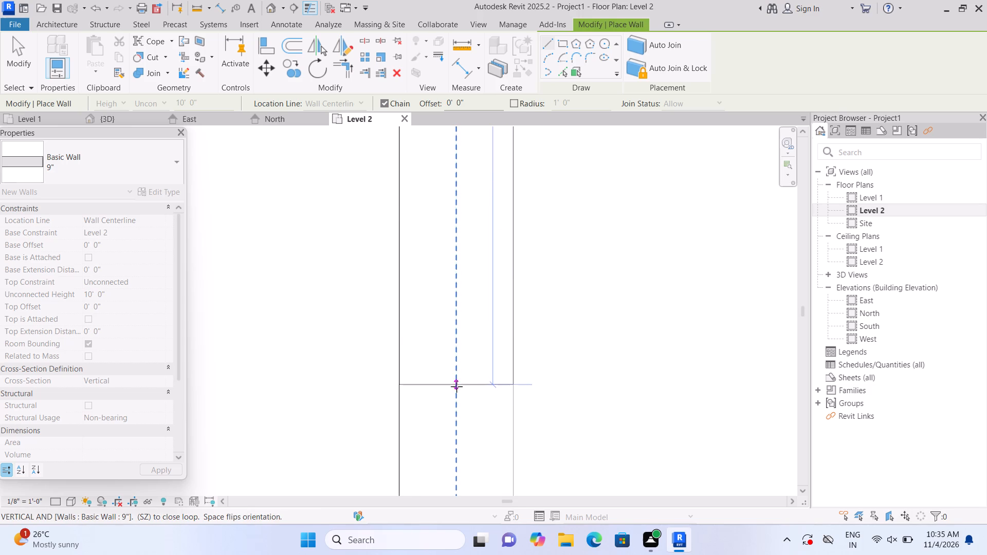
pyautogui.moveTo(456, 386); pyautogui.dragTo(436, 173, button='middle')
pyautogui.middleClick(436, 163)
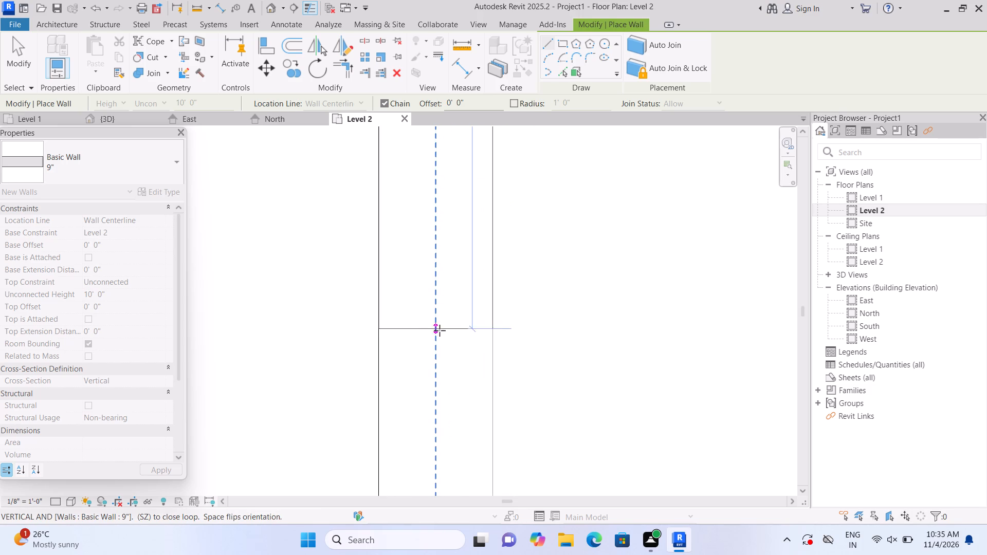
pyautogui.moveTo(441, 333); pyautogui.dragTo(444, 113, button='middle')
pyautogui.middleClick(445, 106)
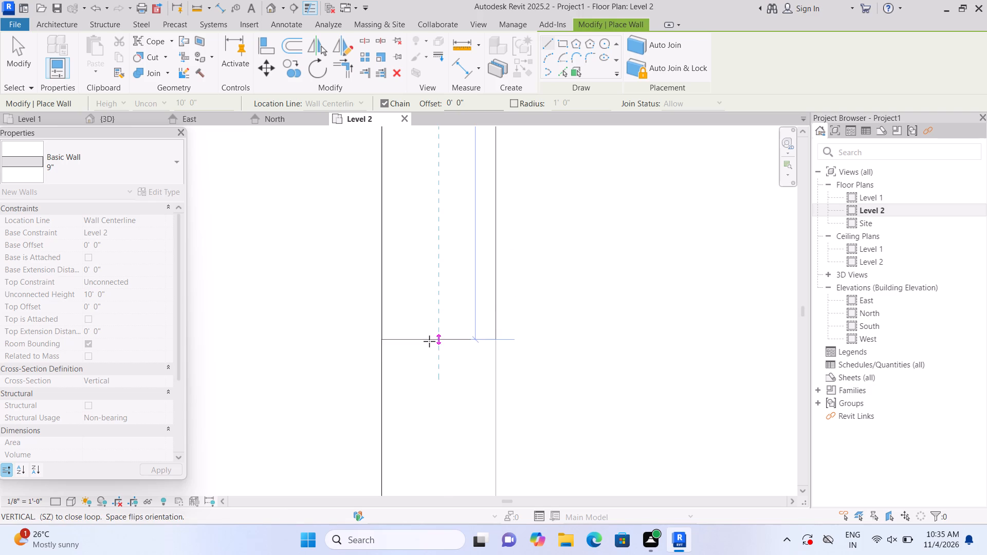
pyautogui.moveTo(430, 360); pyautogui.dragTo(429, 111, button='middle')
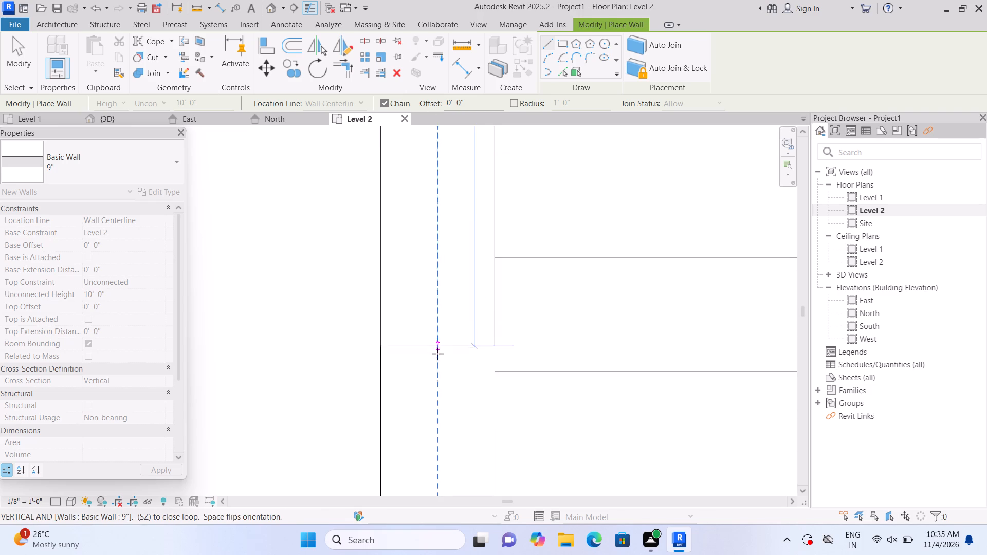
pyautogui.scroll(-12, 437, 366)
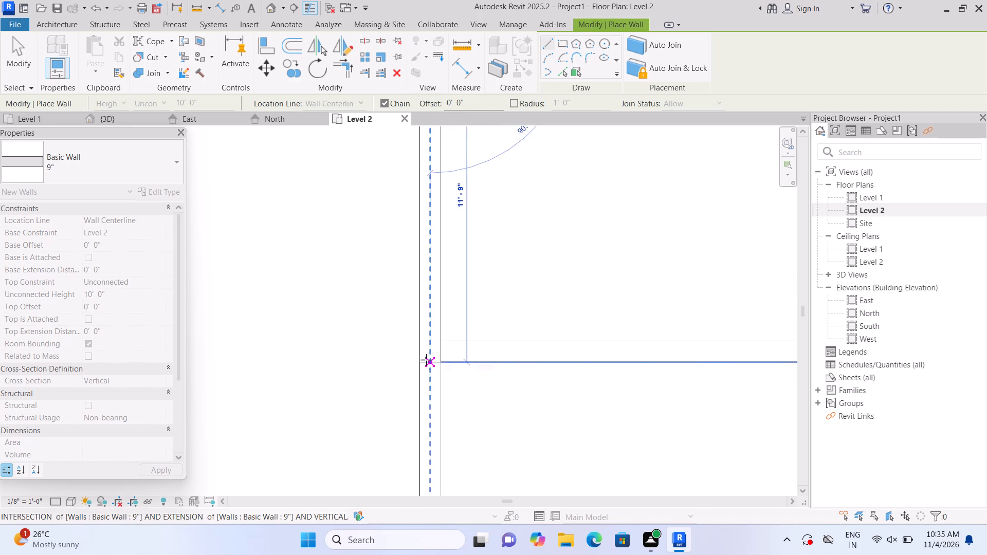
pyautogui.moveTo(426, 360); pyautogui.dragTo(396, 131, button='middle')
pyautogui.moveTo(408, 357); pyautogui.dragTo(409, 66, button='middle')
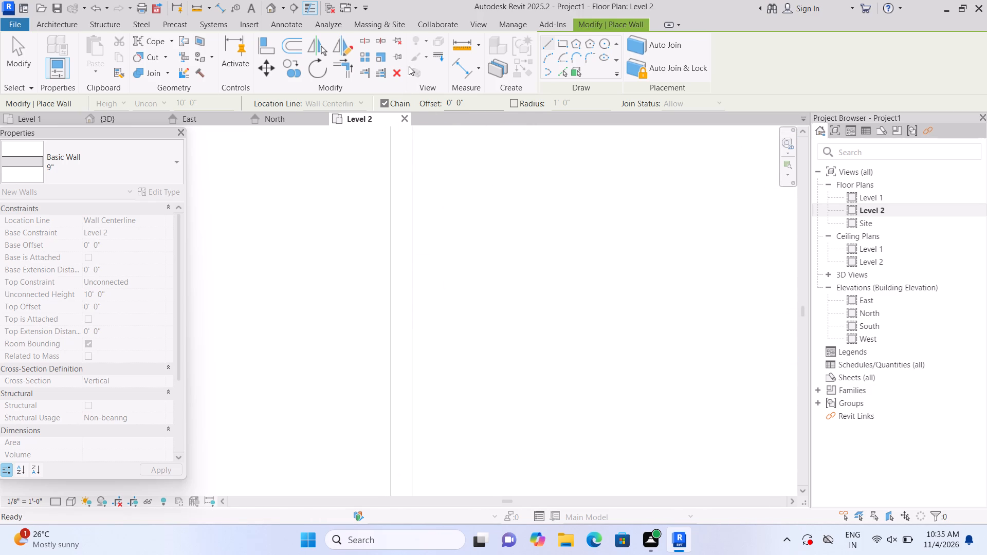
pyautogui.scroll(6, 403, 312)
pyautogui.moveTo(402, 316); pyautogui.dragTo(393, 63, button='middle')
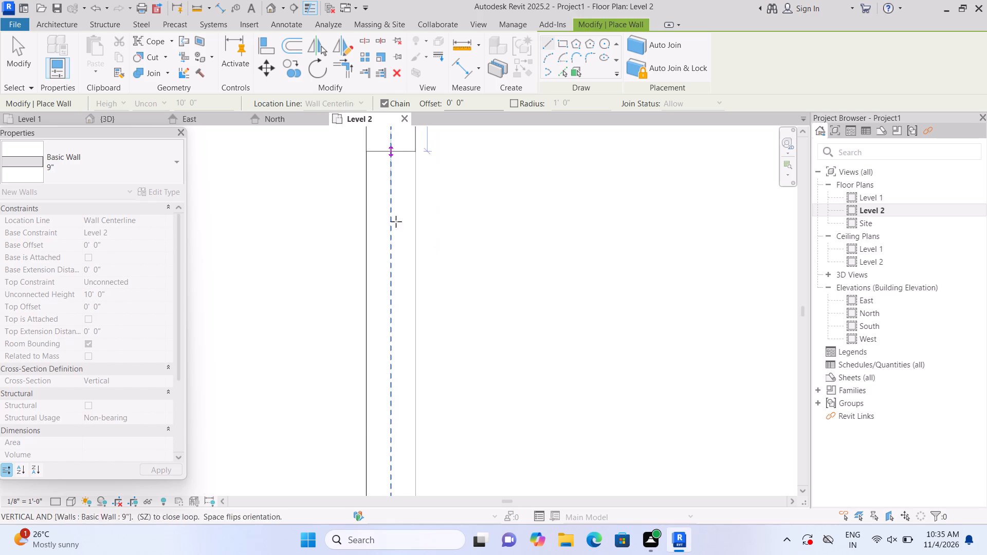
pyautogui.moveTo(388, 403); pyautogui.dragTo(388, 48, button='middle')
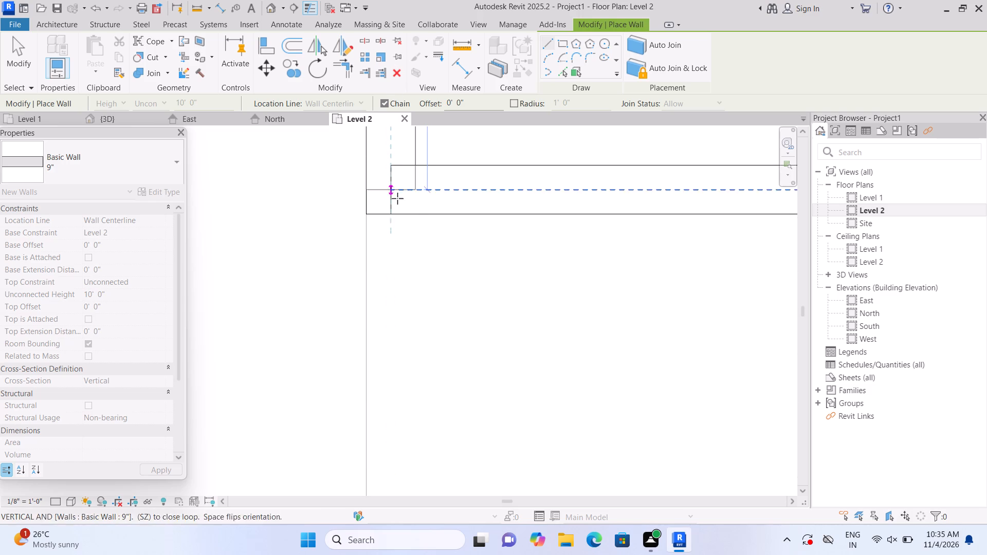
pyautogui.click(398, 199)
pyautogui.press('Escape')
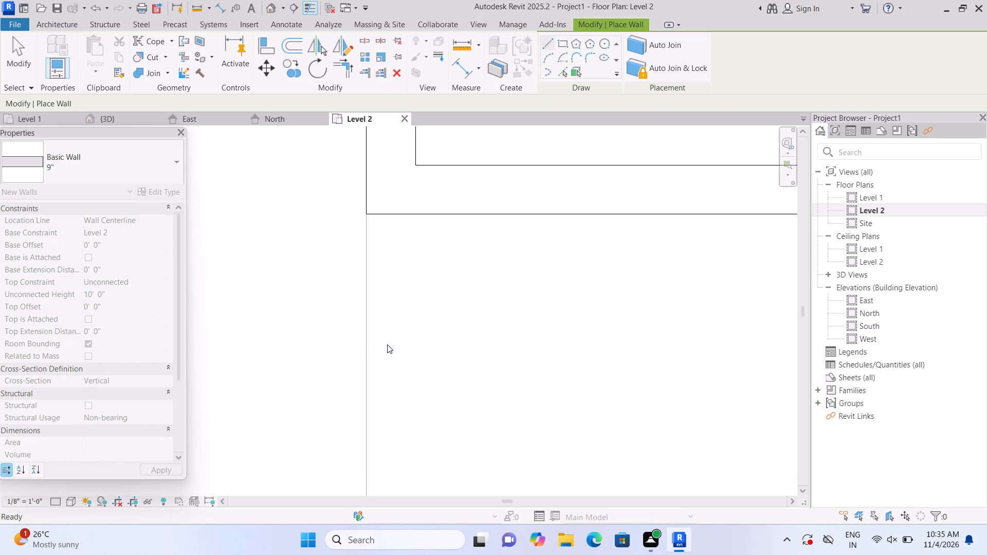
# Examine the completed upper-storey wall loop in the Level 2 plan and the default 3D view.
pyautogui.scroll(-18, 394, 343)
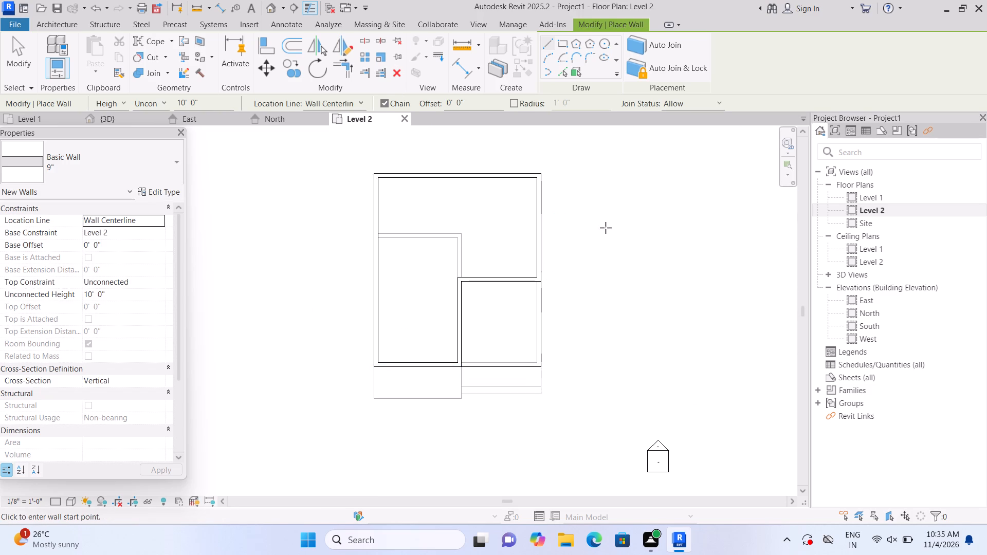
pyautogui.scroll(1, 623, 252)
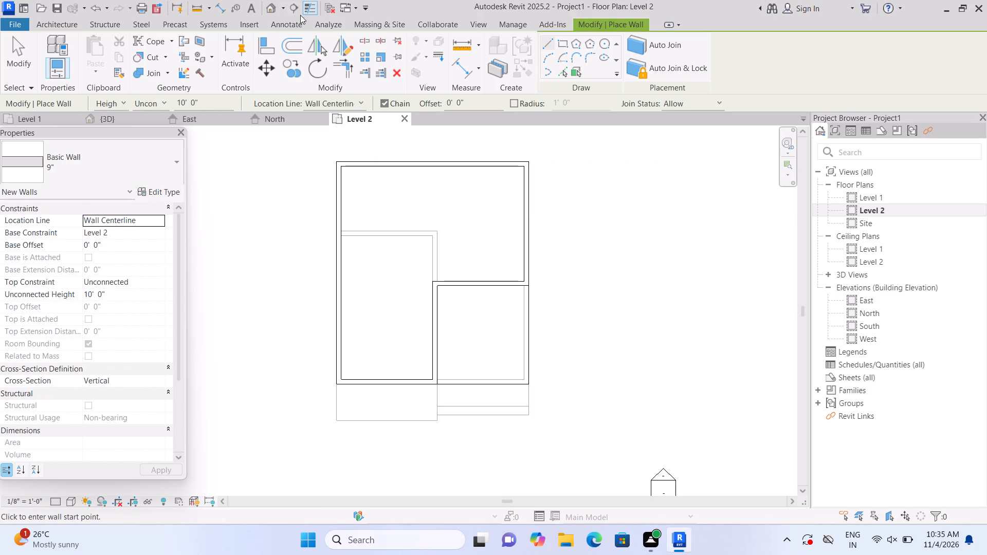
pyautogui.click(268, 8)
pyautogui.scroll(-3, 403, 304)
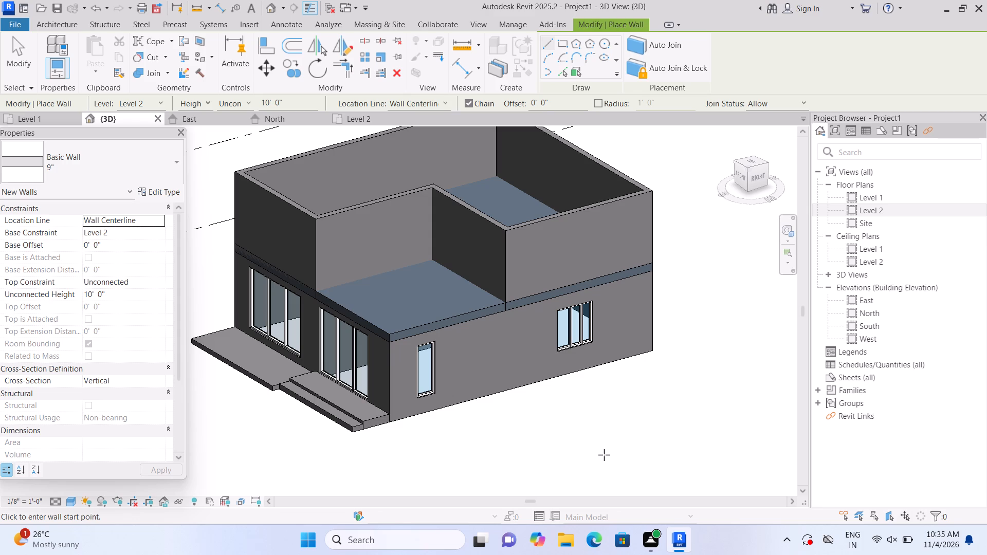
pyautogui.scroll(-3, 612, 439)
pyautogui.scroll(2, 612, 439)
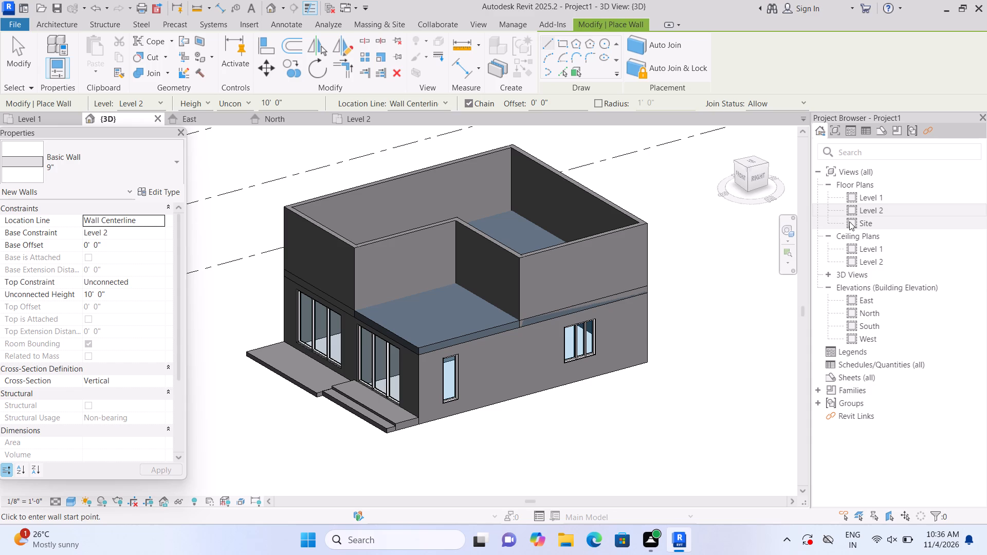
# Return to the Level 2 floor plan, restart the Wall command and open the available wall types.
pyautogui.click(855, 209)
pyautogui.doubleClick(855, 209)
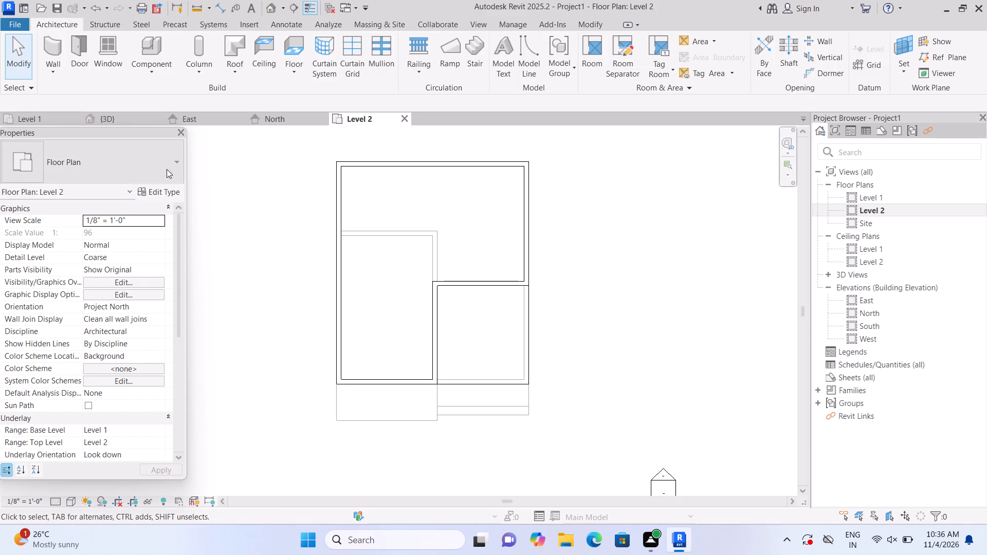
pyautogui.click(65, 57)
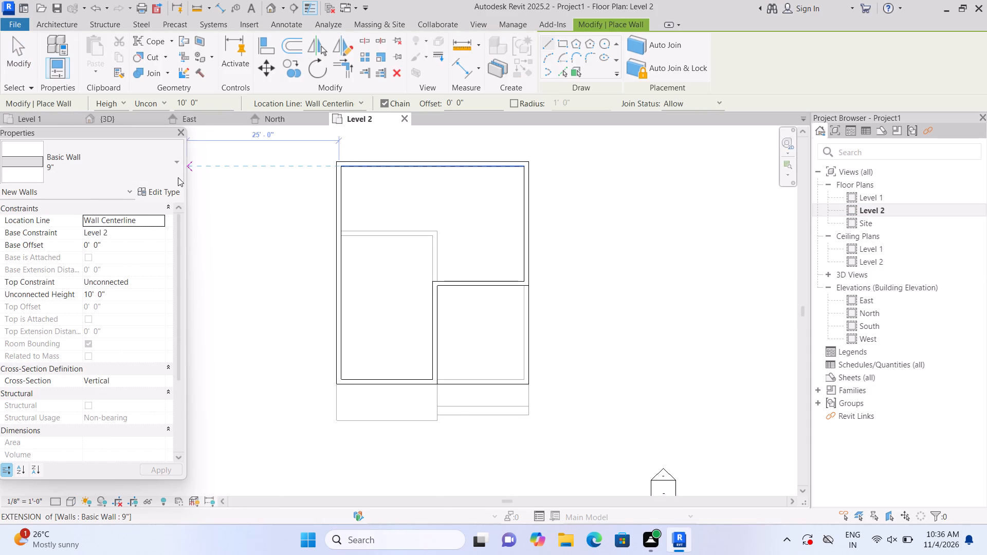
pyautogui.click(169, 163)
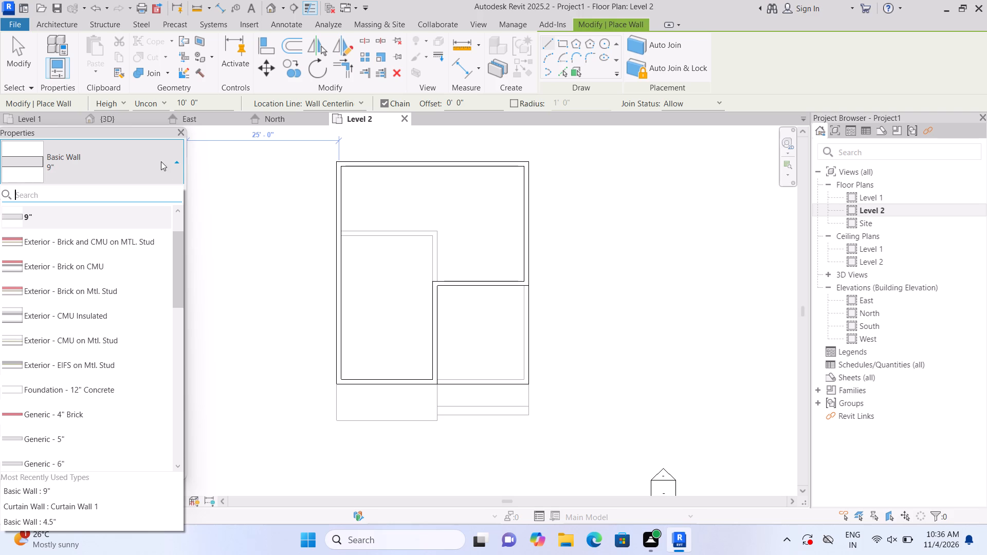
pyautogui.moveTo(248, 283); pyautogui.dragTo(274, 299, button='middle')
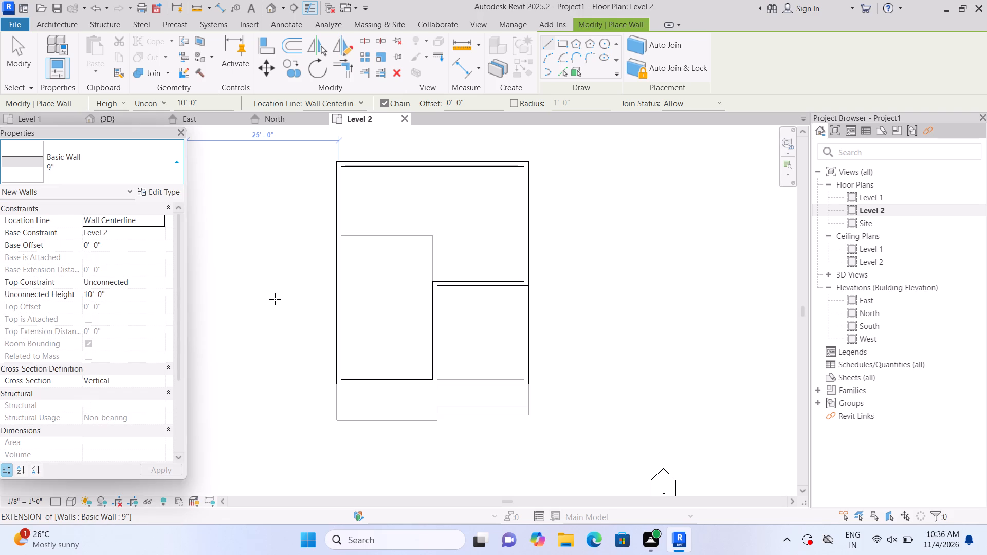
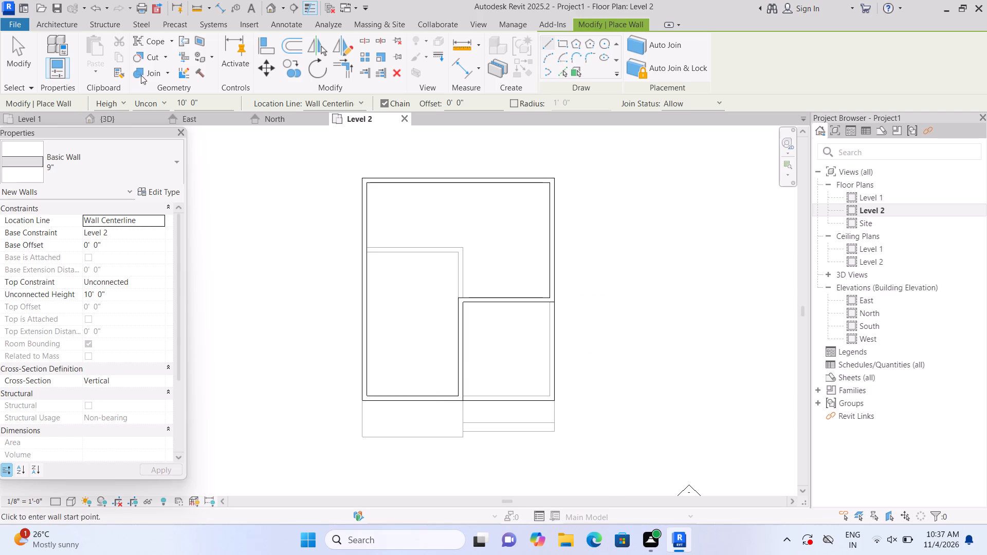
# Draw a Curtain Wall 1 about 10'-6" long within the southwest 9" wall on Level 2, starting about 2'-6" from the west corner.
pyautogui.click(176, 164)
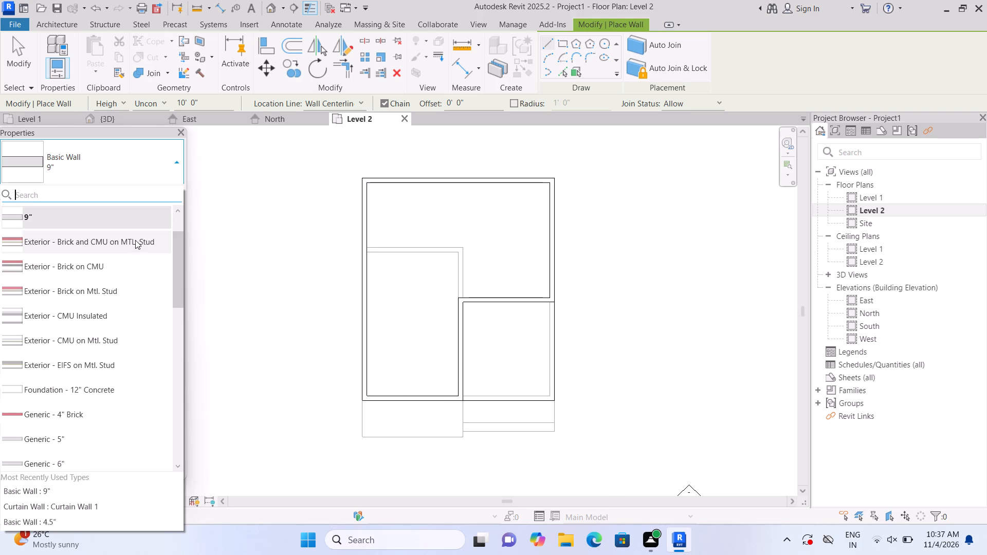
pyautogui.scroll(-9, 135, 246)
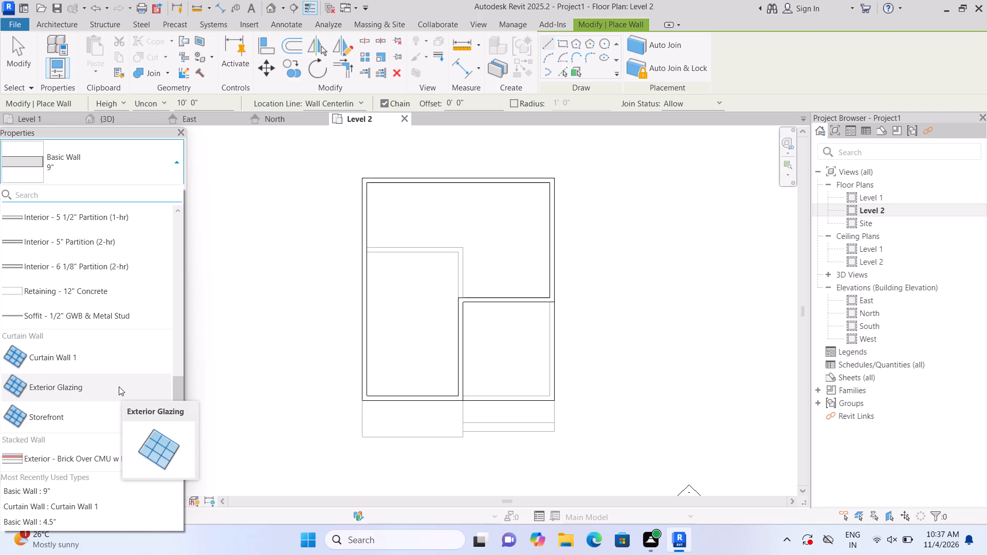
pyautogui.click(113, 359)
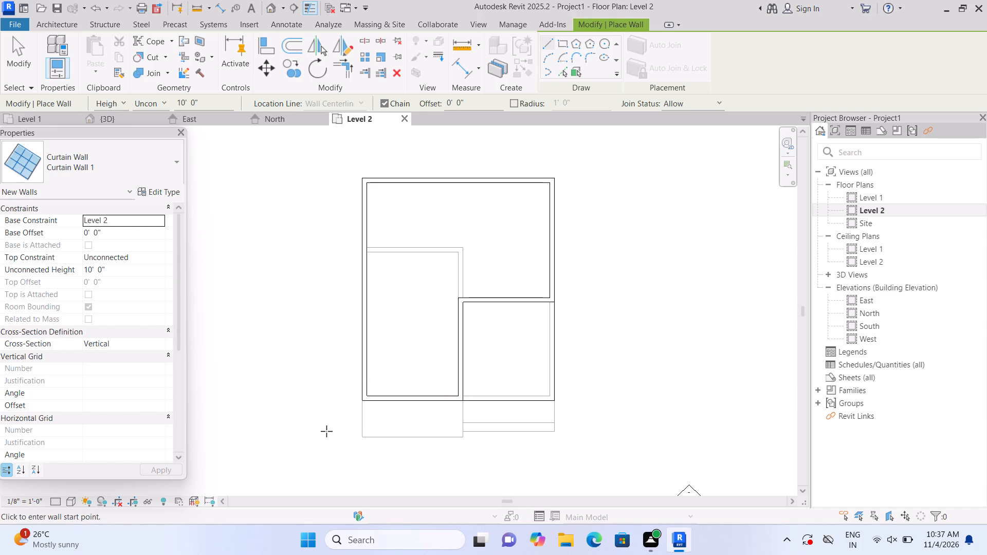
pyautogui.scroll(1, 379, 428)
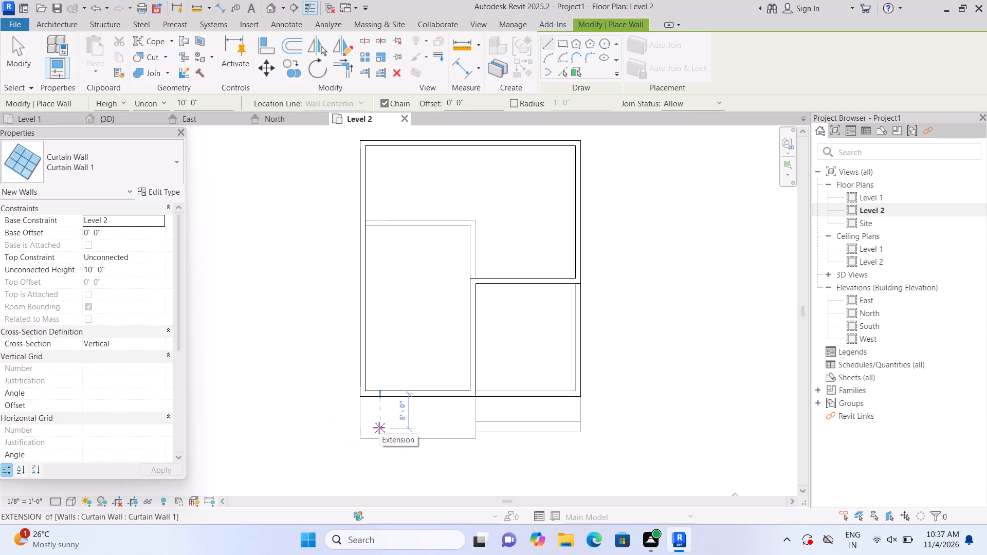
pyautogui.scroll(1, 381, 424)
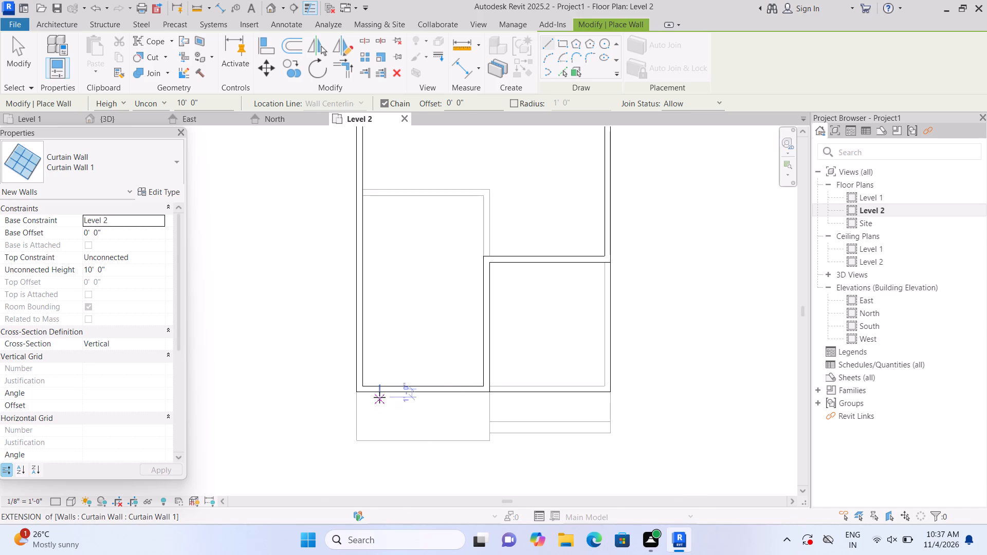
pyautogui.click(378, 390)
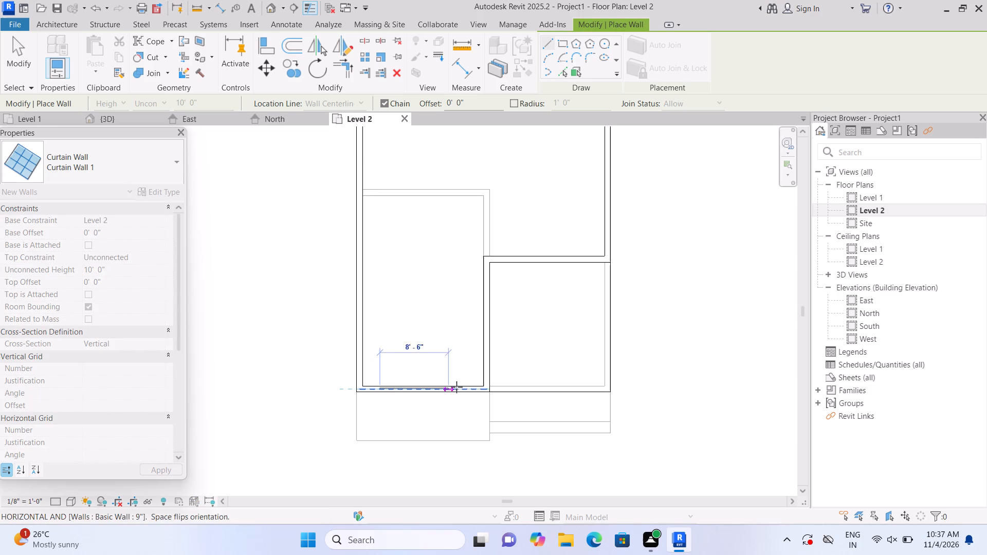
pyautogui.click(467, 387)
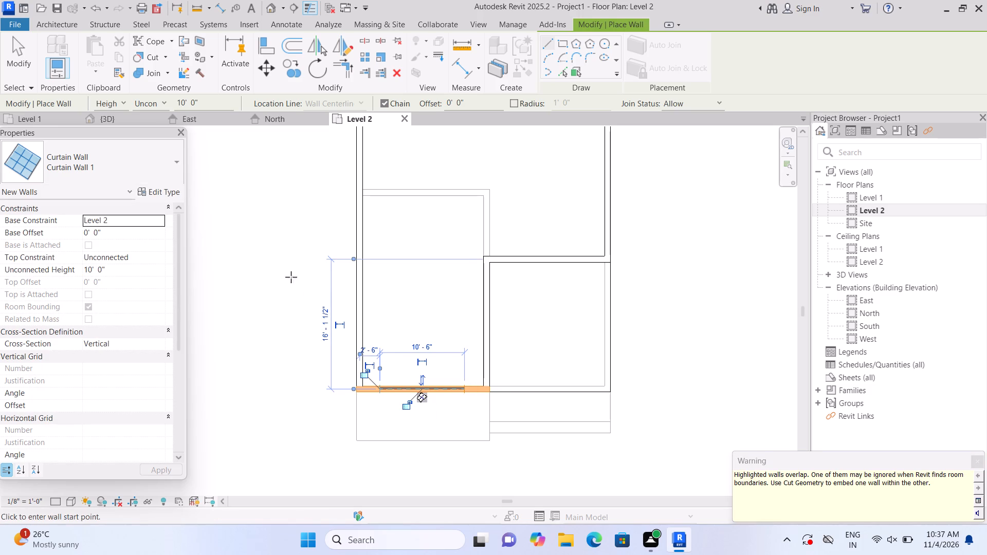
# Cut the 9" south wall with the overlapping curtain wall using Cut Geometry, dismissing the save reminder.
pyautogui.click(164, 53)
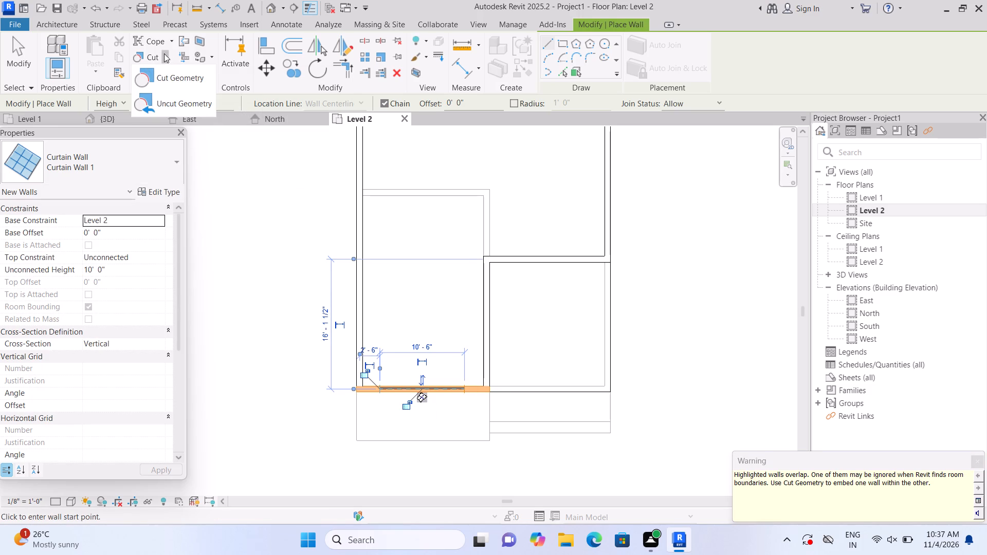
pyautogui.click(174, 76)
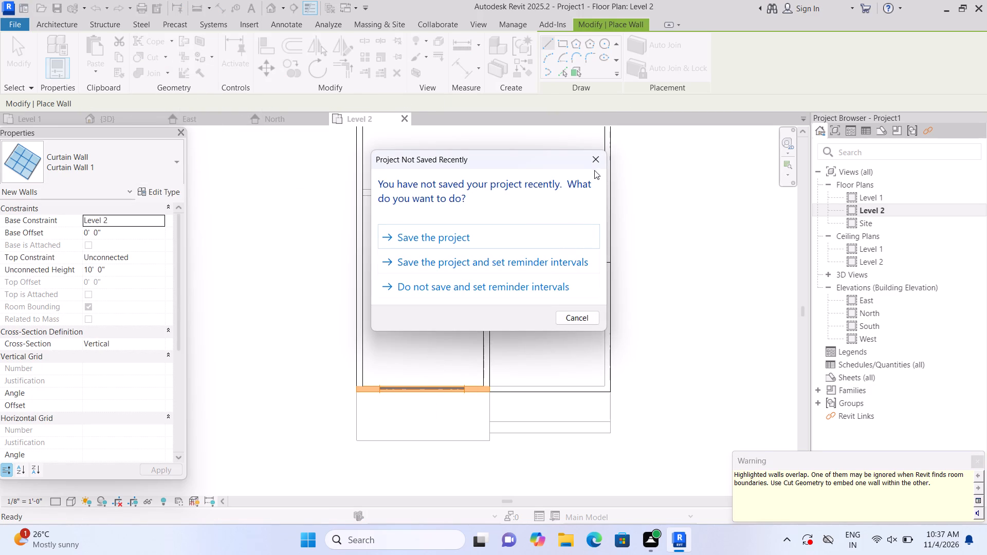
pyautogui.click(596, 163)
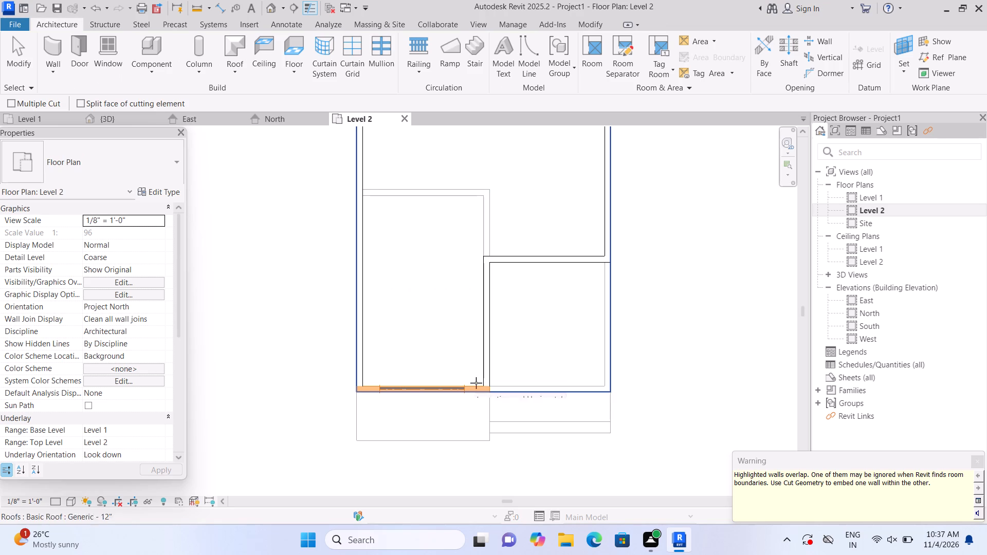
pyautogui.click(477, 384)
pyautogui.click(440, 387)
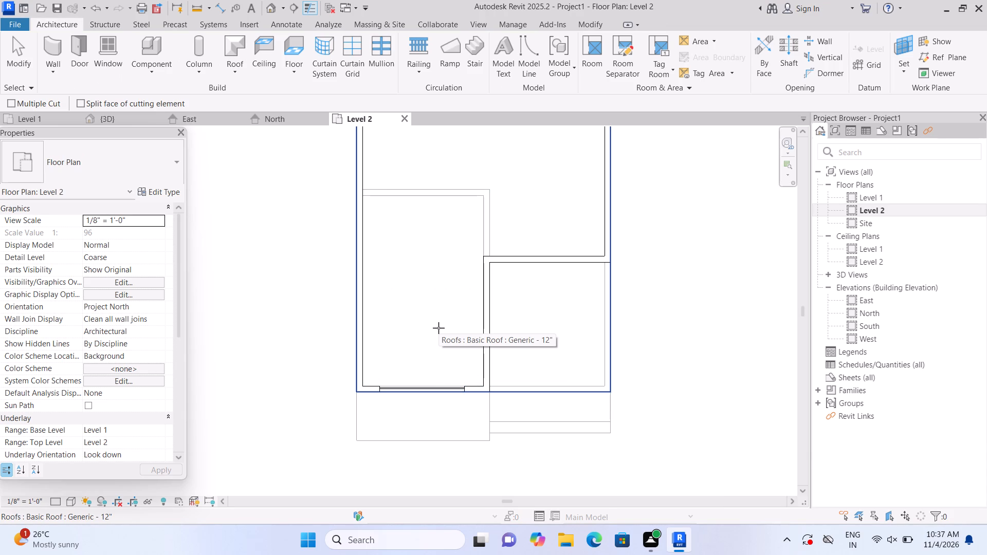
# In the default 3D view, lower the new curtain wall's top edge for an unconnected height of about 9'-2 3/4".
pyautogui.scroll(-2, 426, 351)
pyautogui.moveTo(425, 345); pyautogui.dragTo(378, 371, button='middle')
pyautogui.scroll(1, 378, 371)
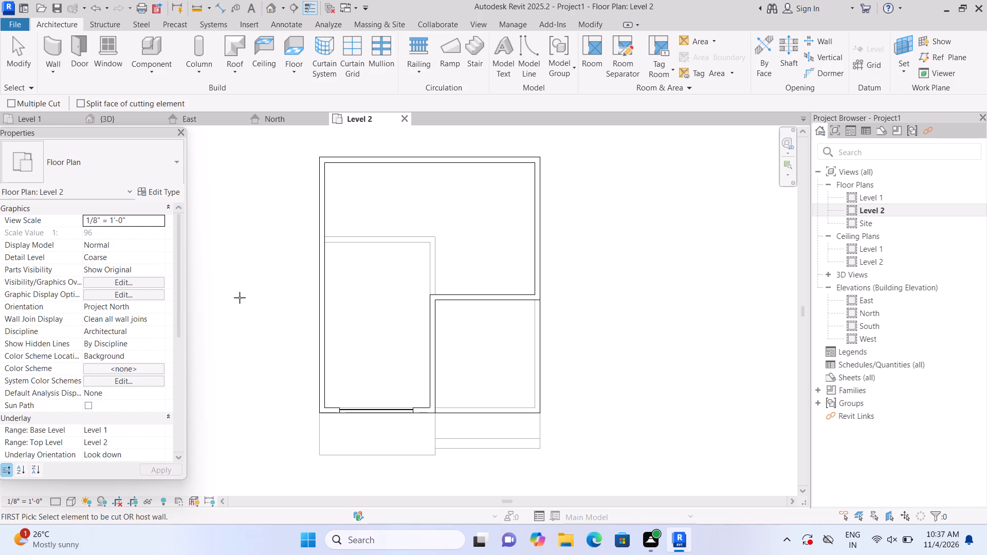
pyautogui.click(274, 10)
pyautogui.scroll(5, 299, 245)
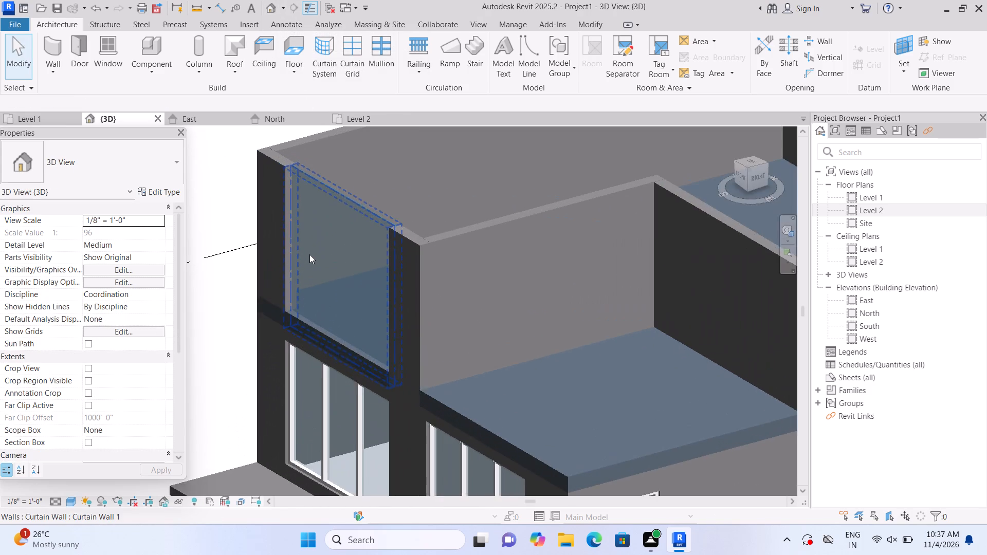
pyautogui.scroll(2, 309, 254)
pyautogui.click(309, 254)
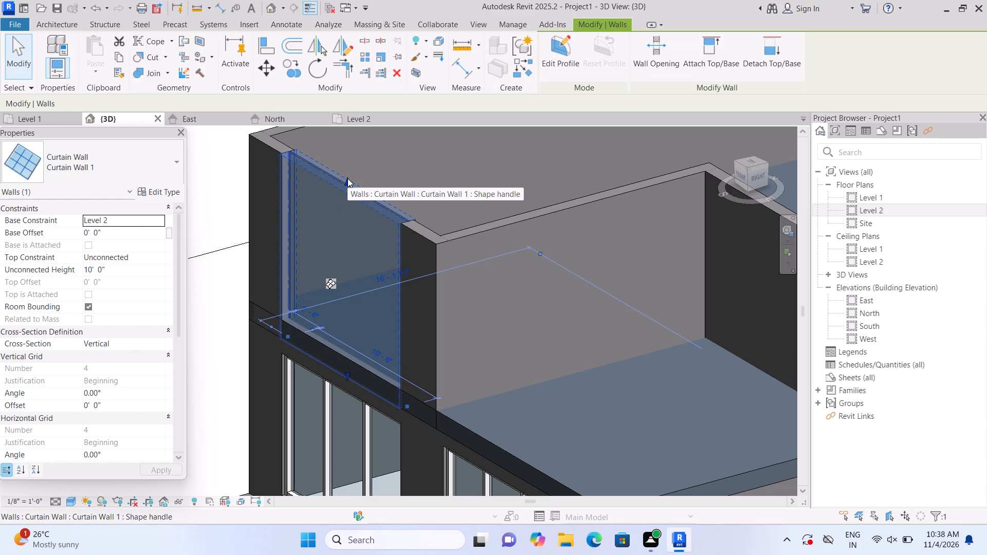
pyautogui.moveTo(348, 178); pyautogui.dragTo(348, 201)
pyautogui.click(348, 201)
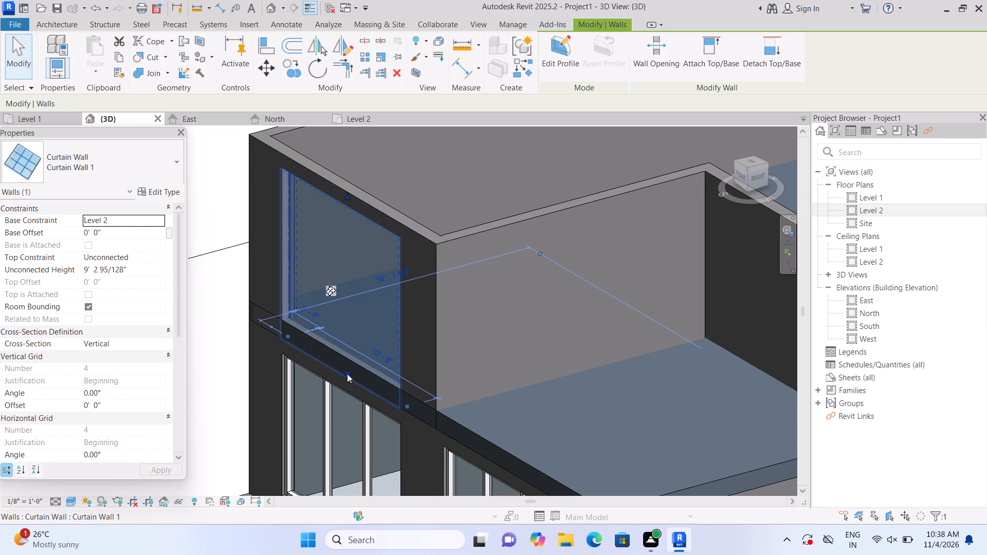
# Raise the curtain wall's bottom edge above the Level 2 floor to a base offset of about 2'-8".
pyautogui.moveTo(346, 373); pyautogui.dragTo(350, 338)
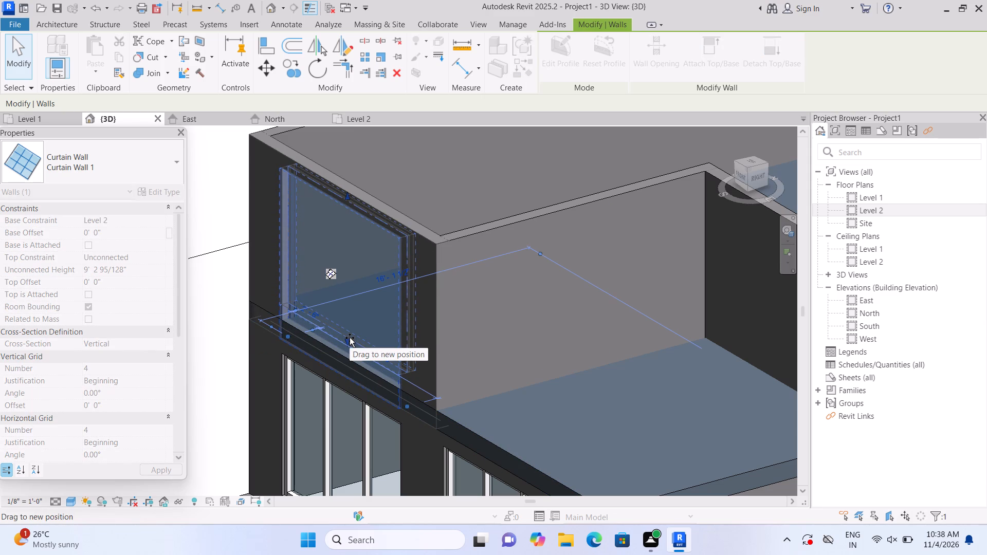
pyautogui.moveTo(350, 338); pyautogui.dragTo(357, 324)
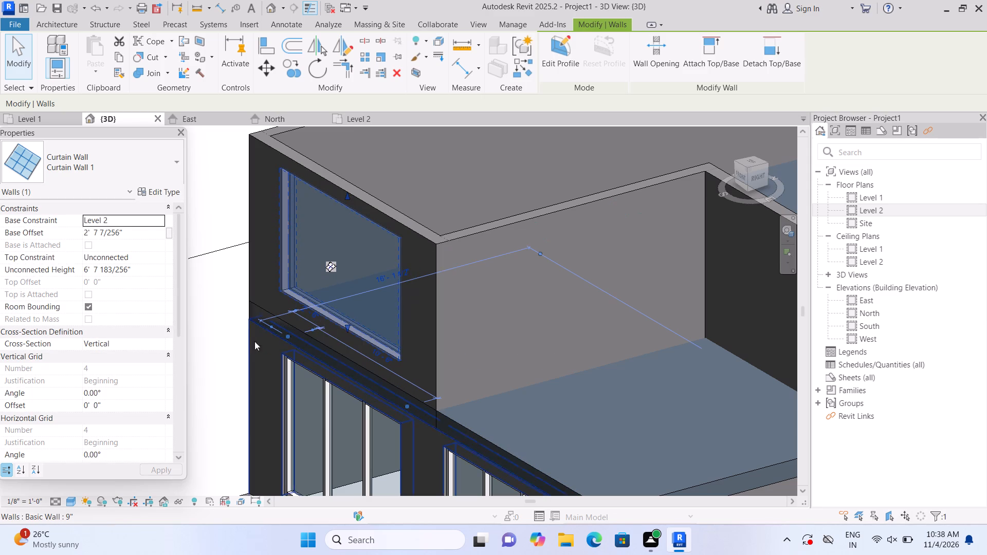
pyautogui.click(223, 361)
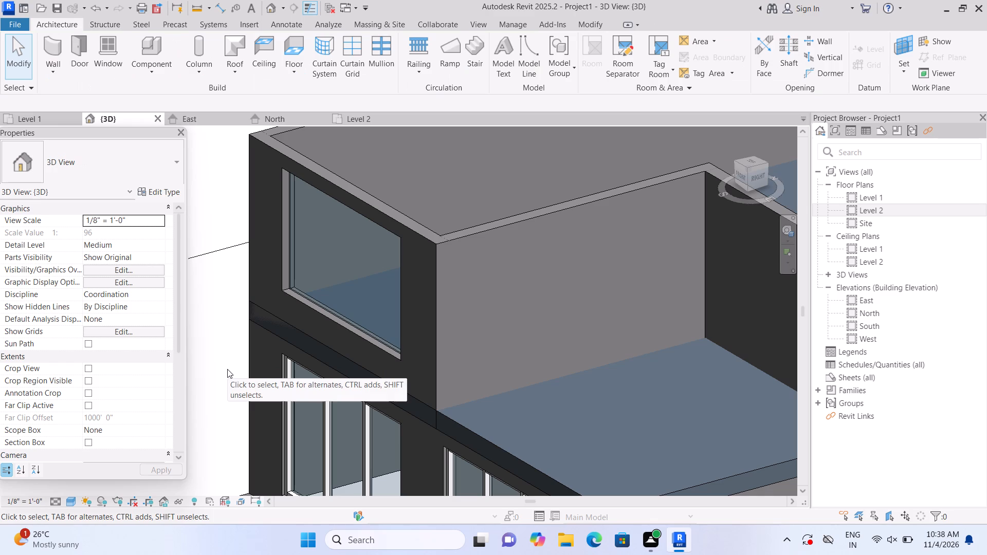
pyautogui.scroll(1, 281, 298)
pyautogui.click(320, 289)
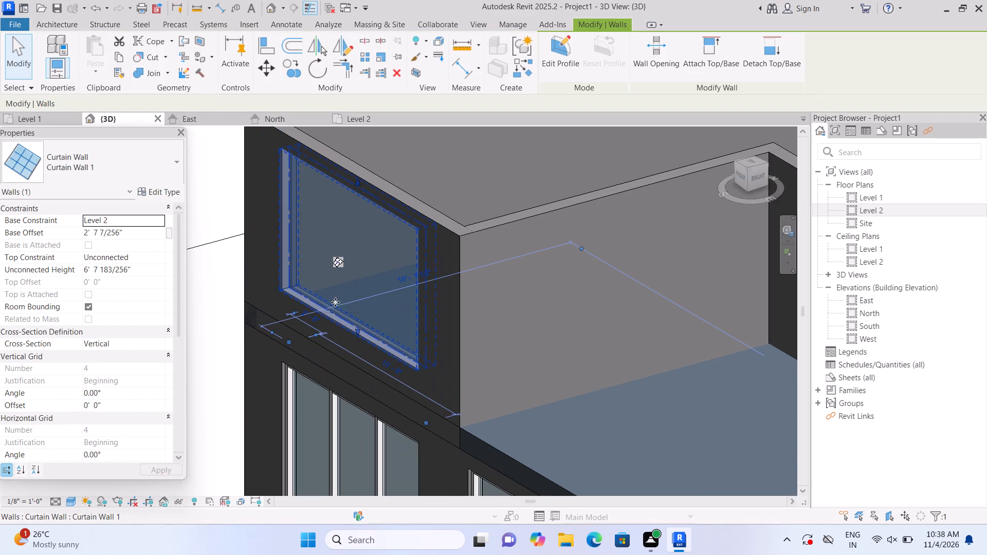
pyautogui.click(357, 329)
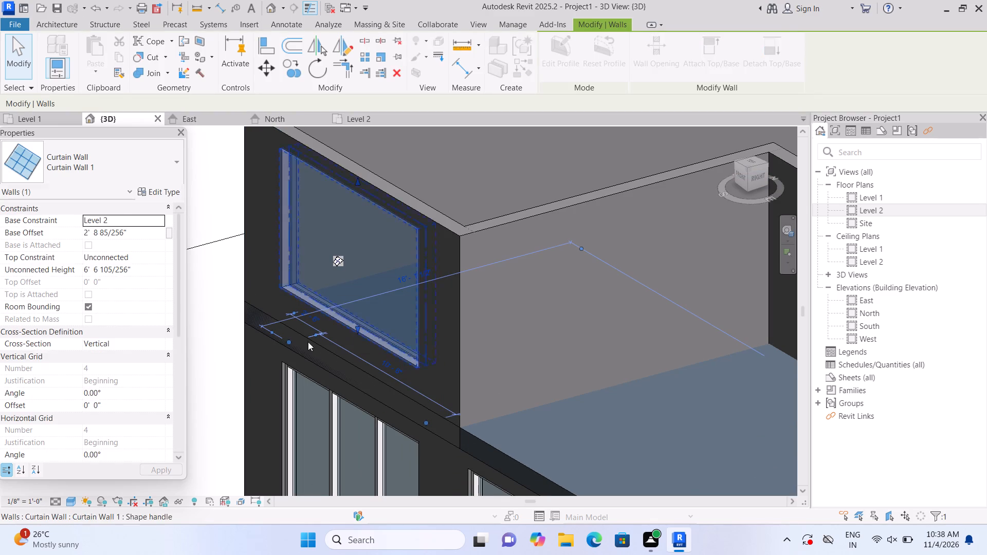
pyautogui.click(206, 358)
# Lower the curtain wall's bottom edge slightly to a base offset of about 2'-2 1/2".
pyautogui.scroll(-3, 223, 349)
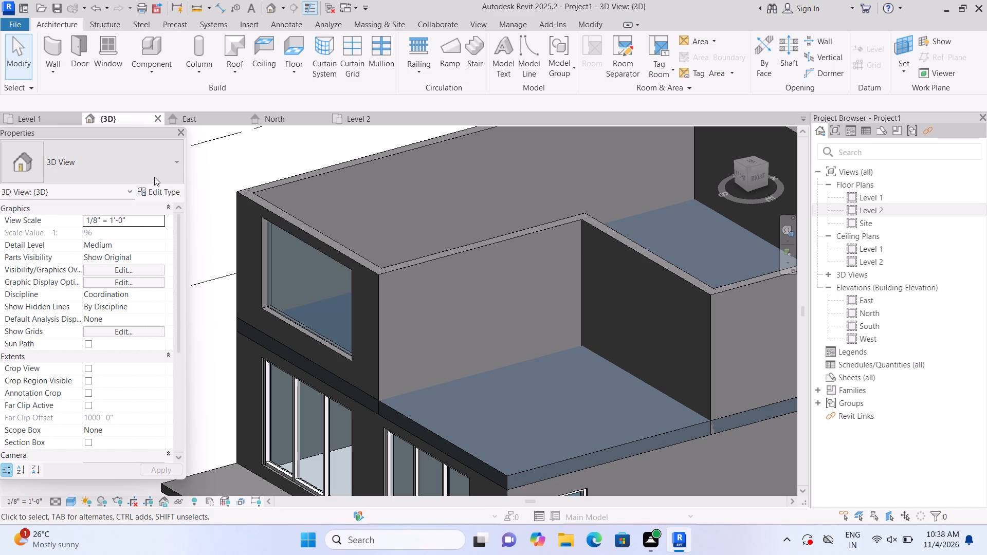
pyautogui.scroll(1, 243, 206)
pyautogui.scroll(2, 281, 247)
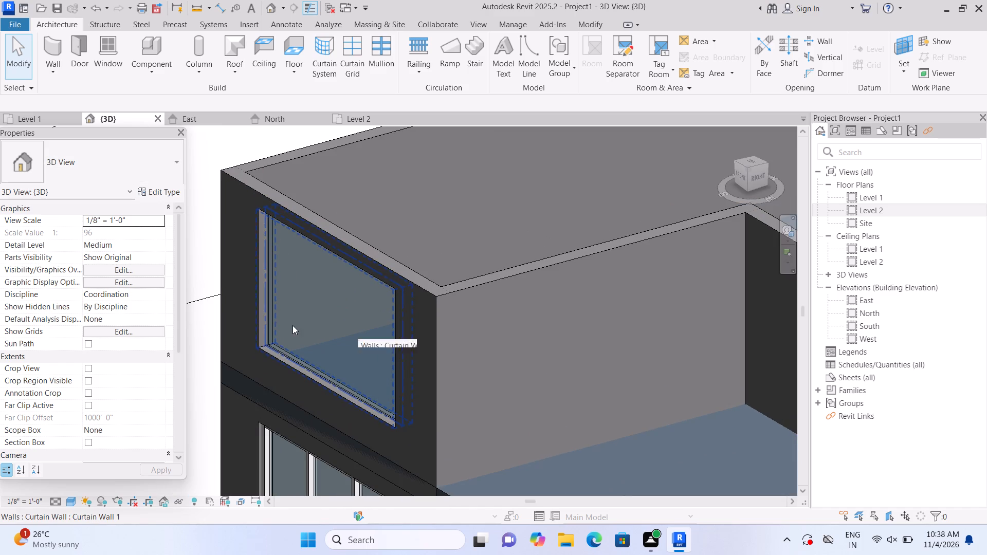
pyautogui.moveTo(293, 323); pyautogui.dragTo(302, 253, button='middle')
pyautogui.click(306, 265)
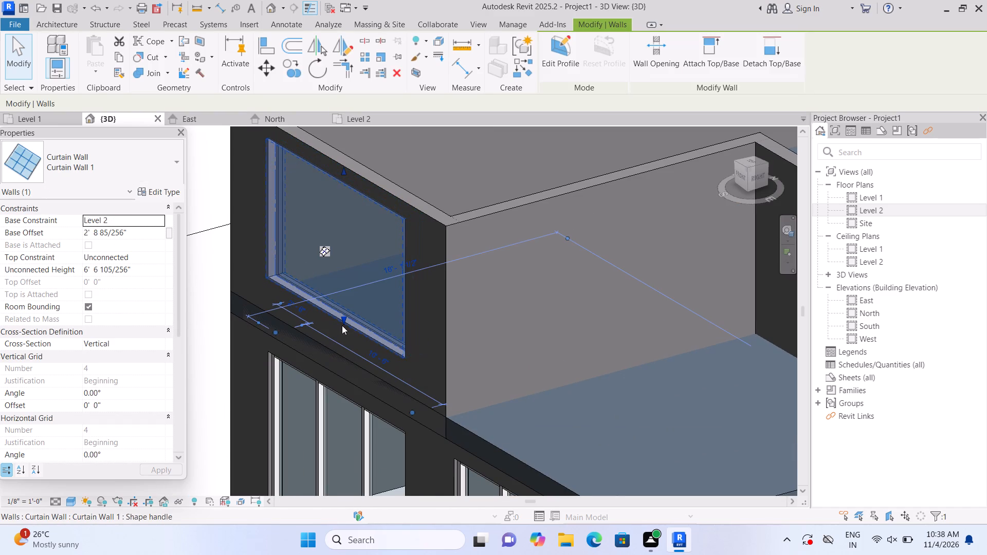
pyautogui.moveTo(342, 318); pyautogui.dragTo(340, 326)
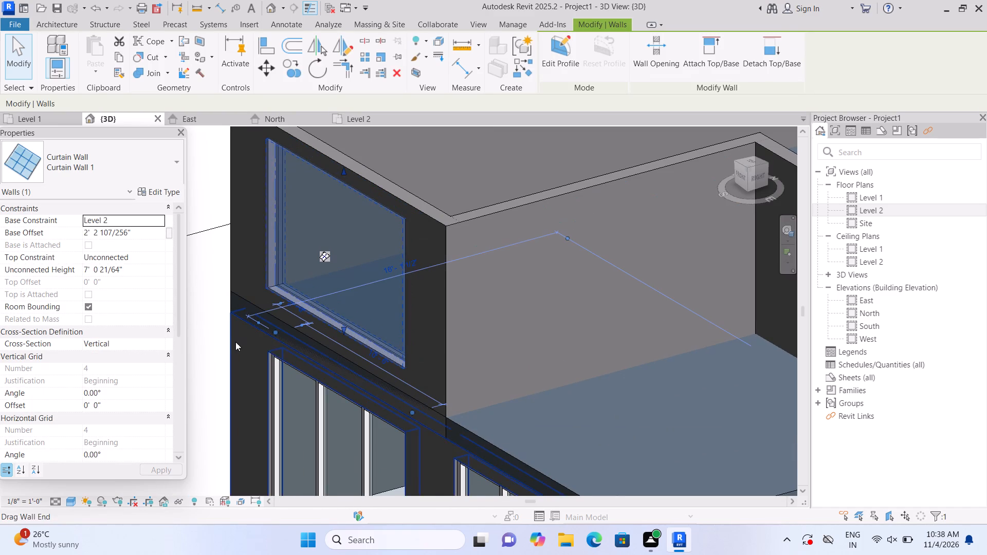
pyautogui.click(215, 358)
# Raise the curtain wall's top edge slightly for an unconnected height of about 7'-1 3/4".
pyautogui.scroll(-1, 215, 358)
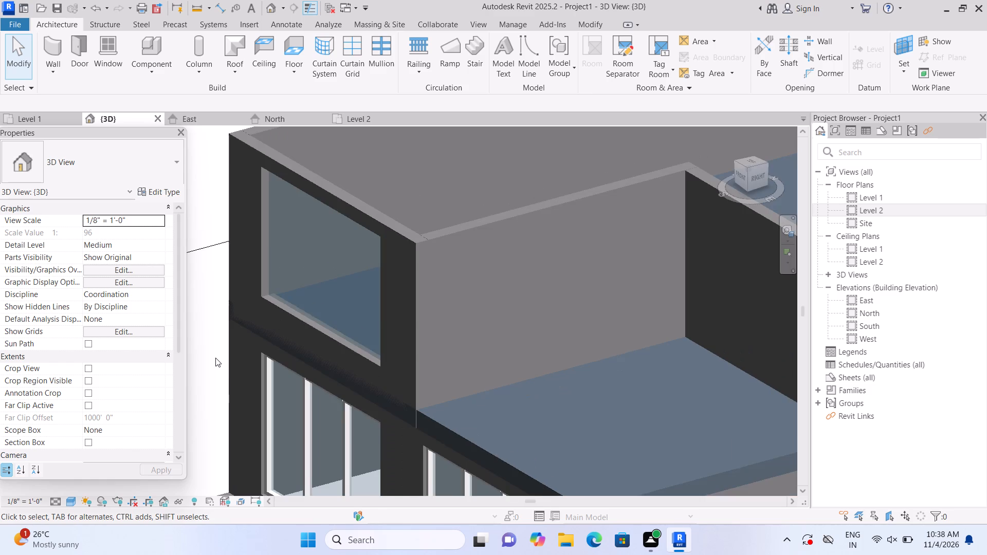
pyautogui.moveTo(244, 311); pyautogui.dragTo(265, 362, button='middle')
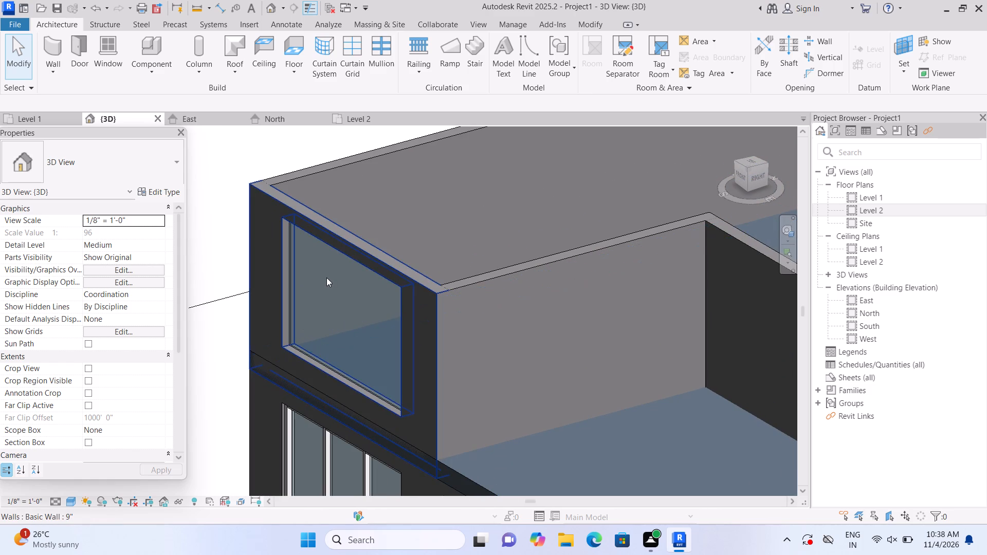
pyautogui.click(326, 277)
pyautogui.scroll(7, 327, 275)
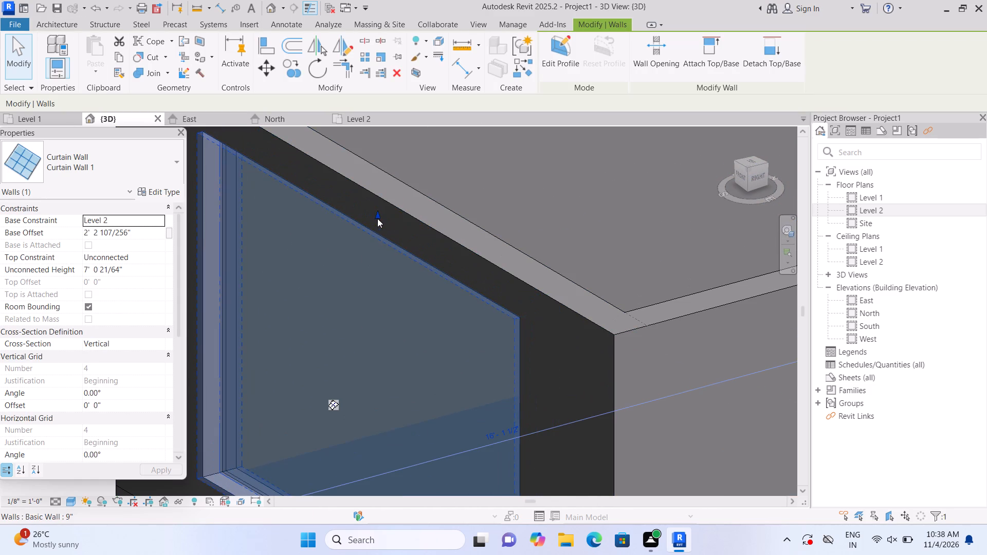
pyautogui.click(377, 214)
pyautogui.scroll(-6, 374, 219)
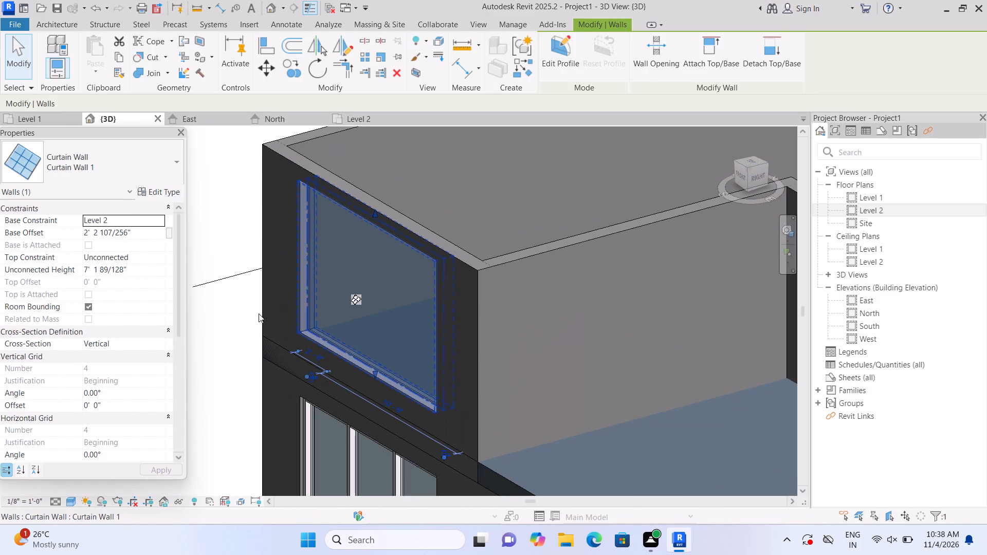
pyautogui.click(210, 330)
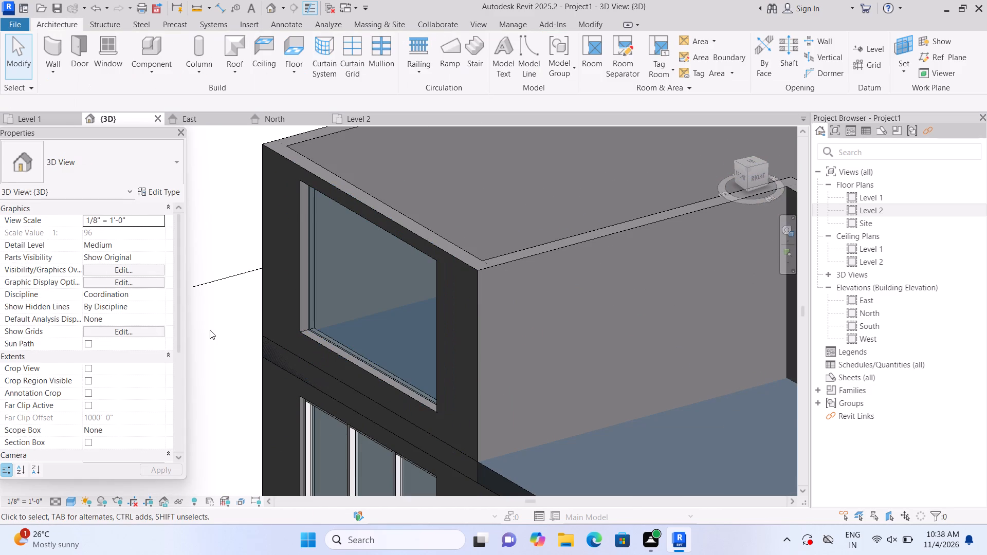
# Place a horizontal curtain grid line across the upper-storey curtain wall, about 1'-8" below its top edge.
pyautogui.scroll(-8, 211, 334)
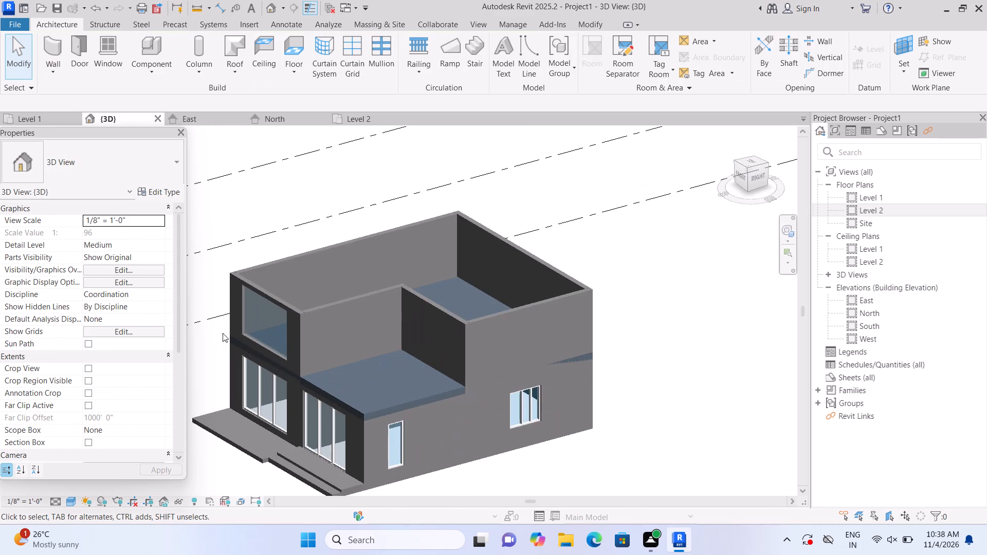
pyautogui.scroll(5, 223, 327)
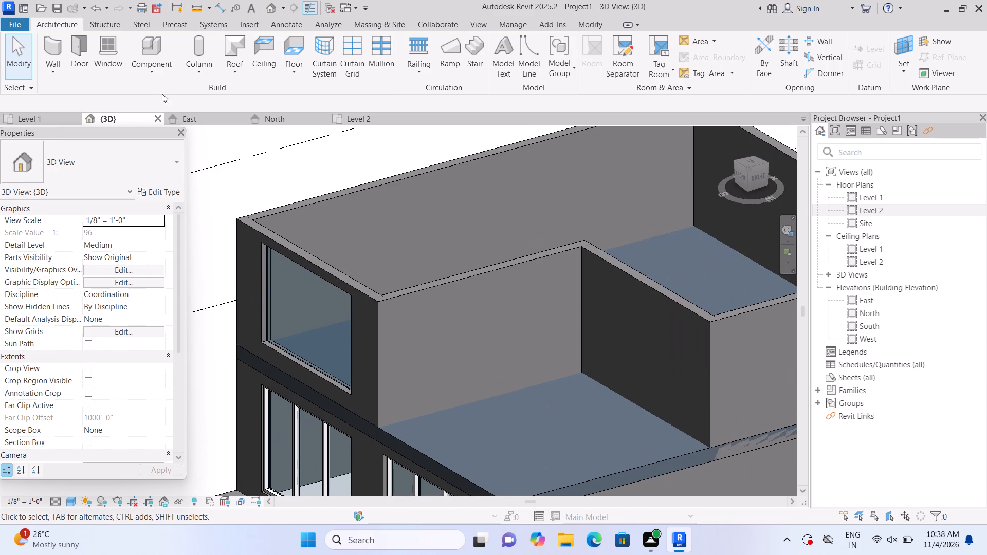
pyautogui.click(344, 70)
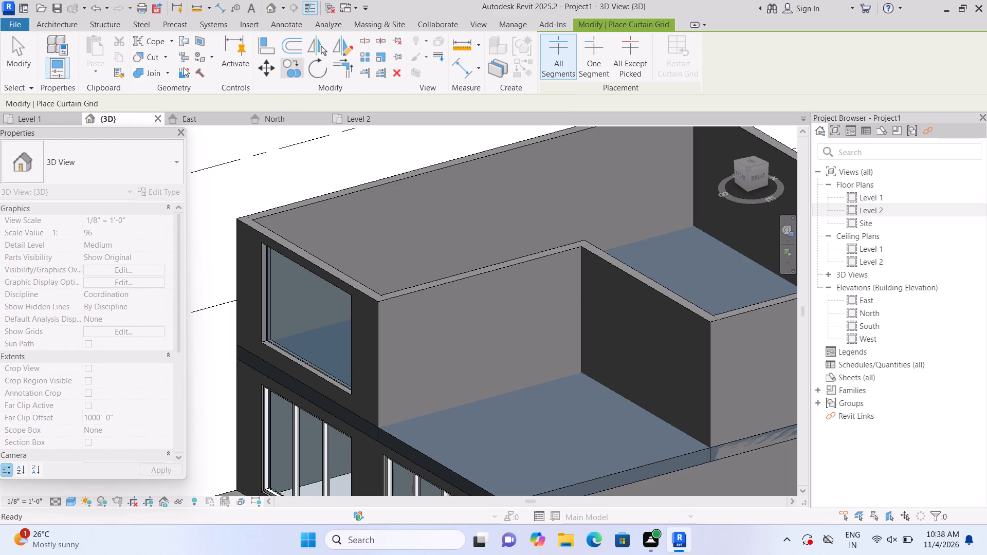
pyautogui.click(76, 26)
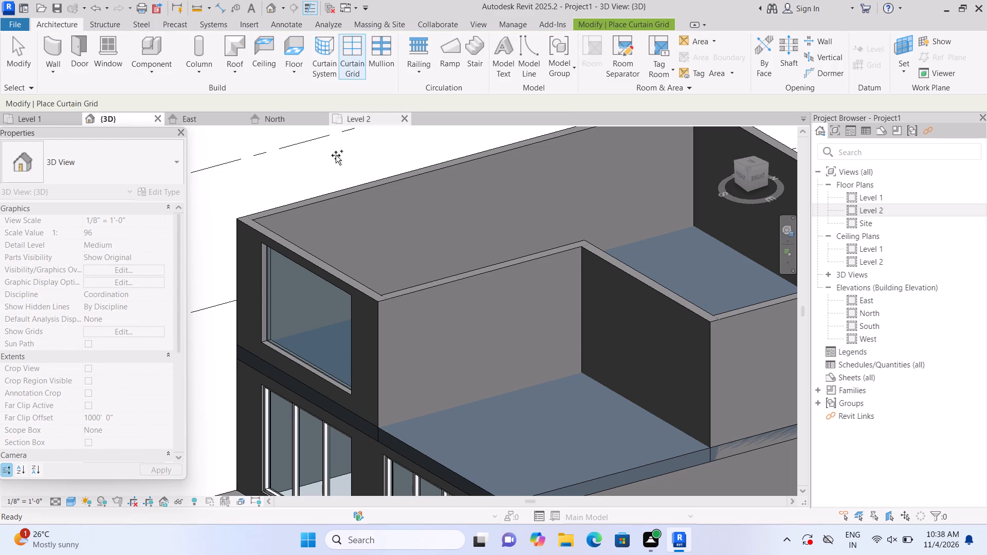
pyautogui.scroll(3, 292, 309)
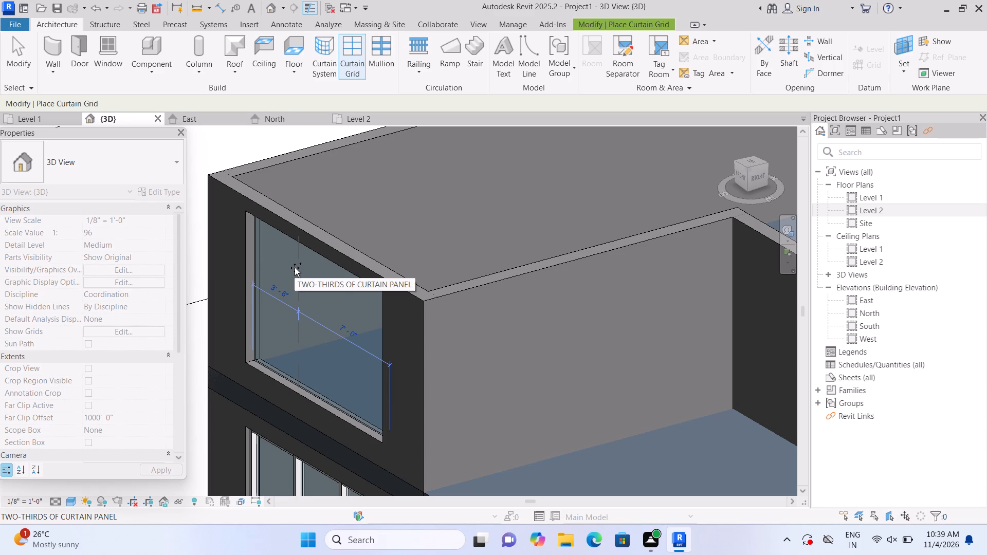
pyautogui.click(268, 254)
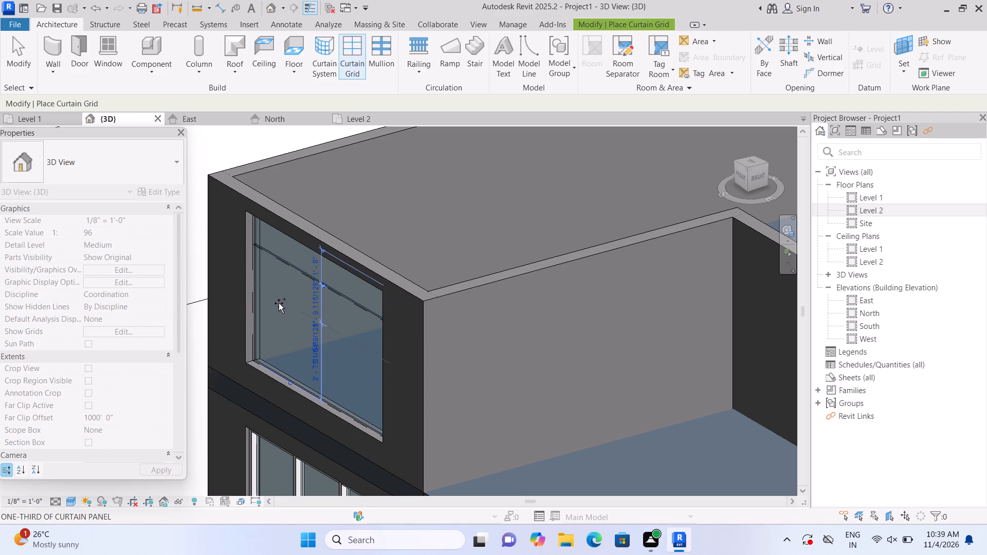
# Place two vertical curtain grid lines dividing the upper-storey curtain wall into three roughly equal bays.
pyautogui.press('Escape')
pyautogui.click(297, 279)
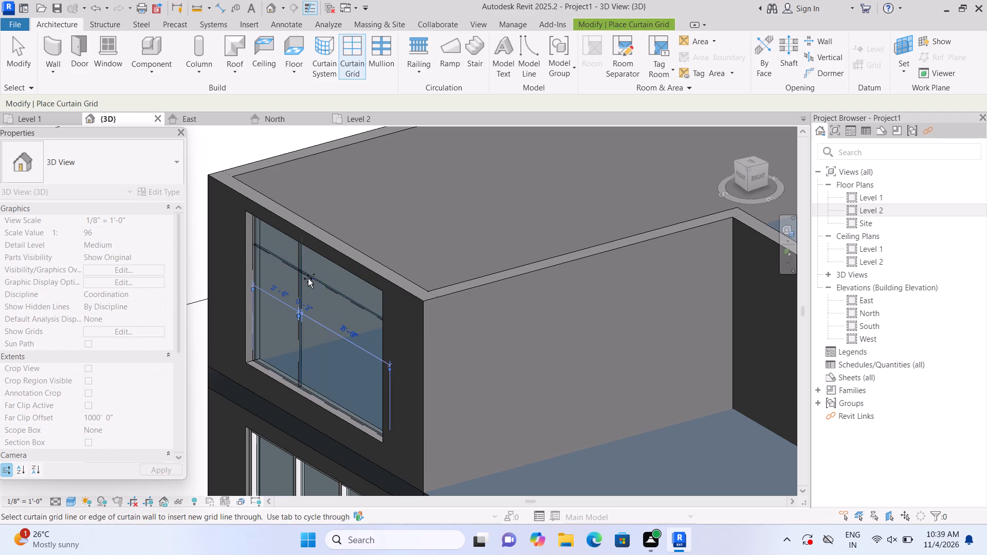
pyautogui.click(342, 284)
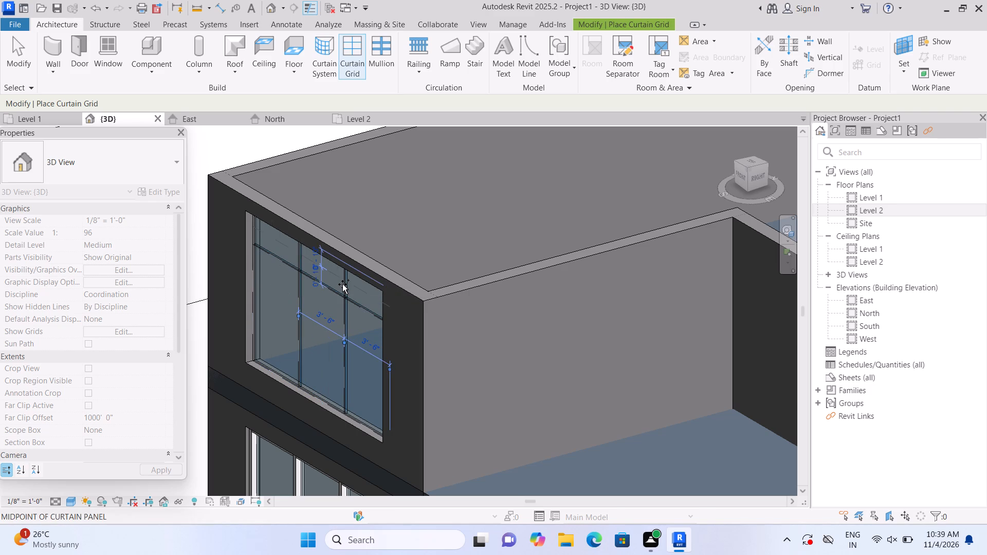
pyautogui.press('Escape')
pyautogui.press('Escape')
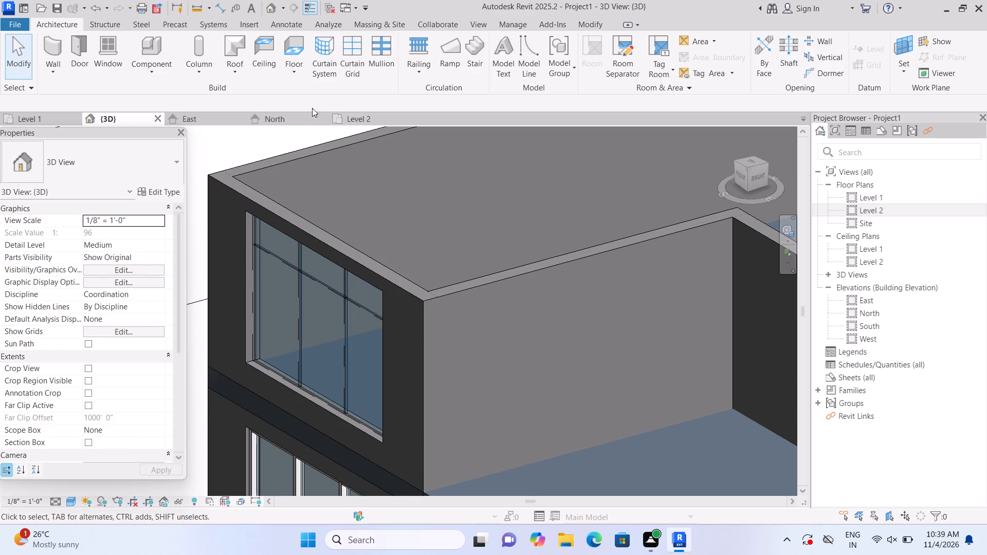
# Add 2.5" x 5" rectangular mullions along the upper-storey curtain wall's horizontal and vertical grid lines and its perimeter edges.
pyautogui.click(376, 66)
pyautogui.click(255, 246)
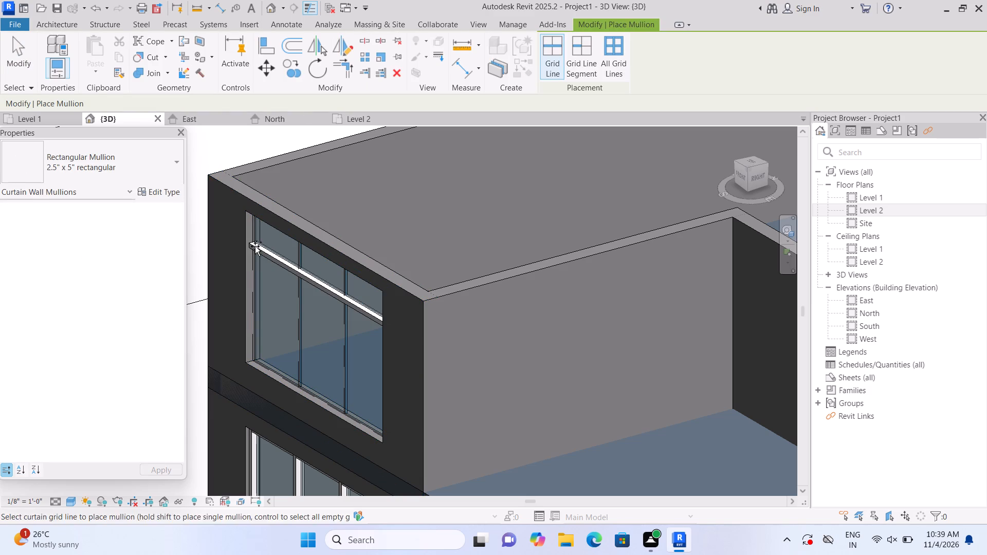
pyautogui.click(260, 231)
pyautogui.click(296, 252)
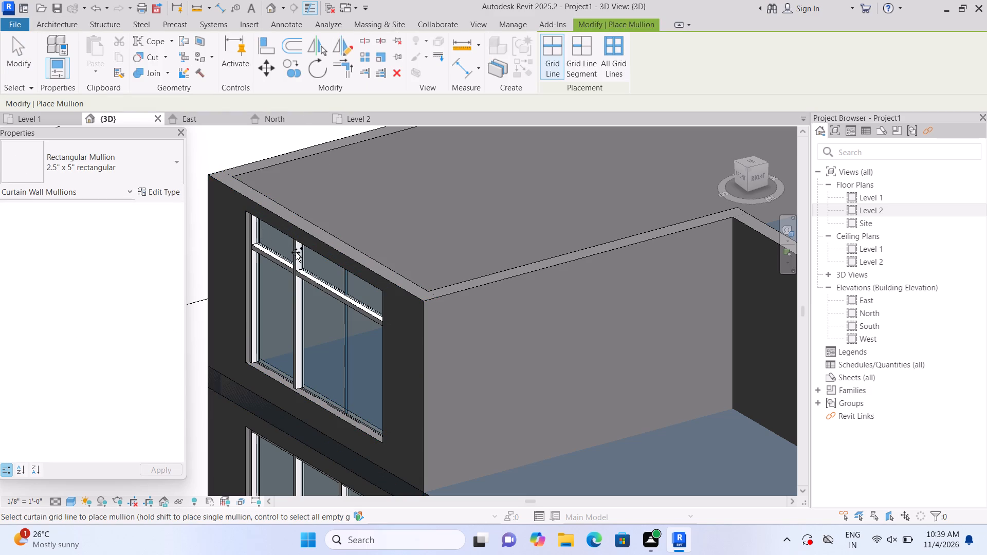
pyautogui.click(348, 286)
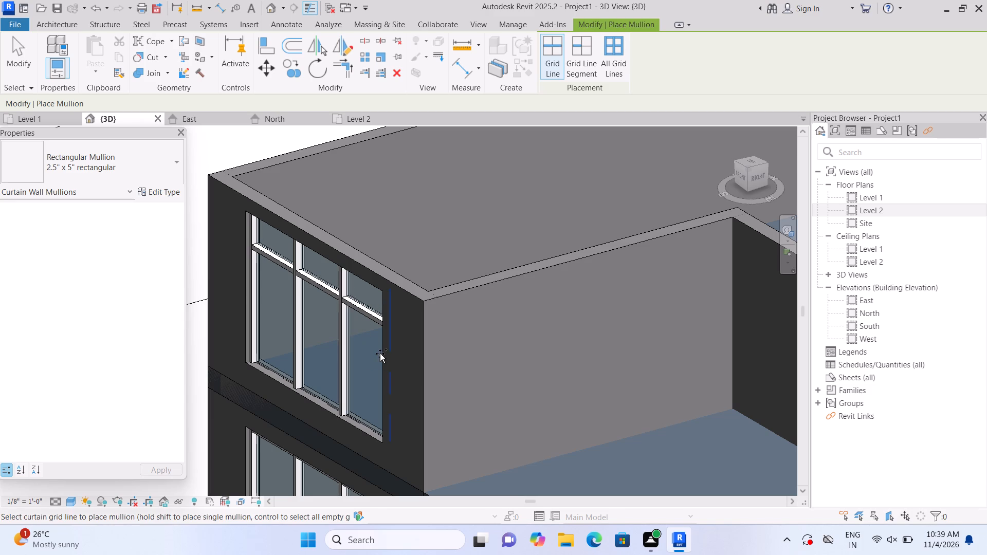
pyautogui.click(379, 354)
pyautogui.click(314, 394)
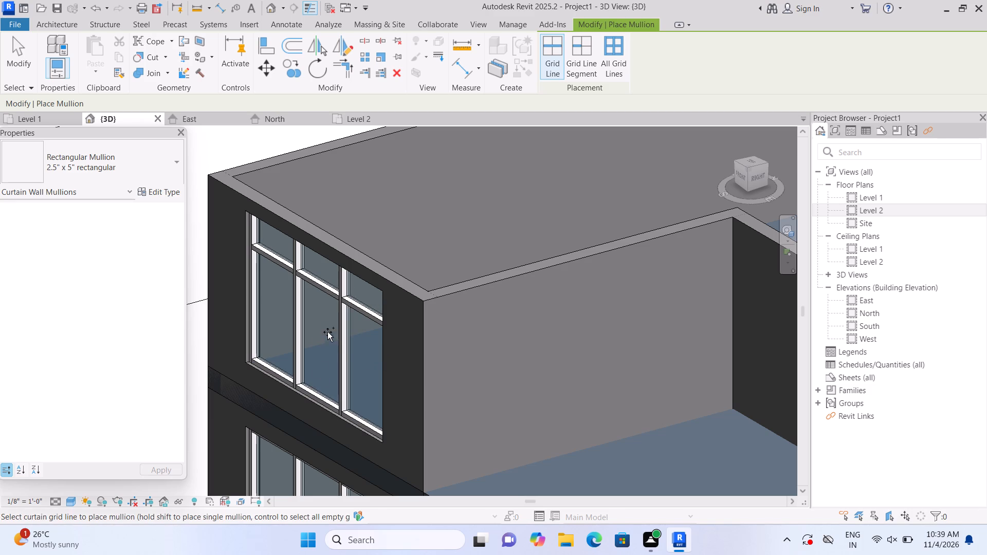
pyautogui.click(345, 268)
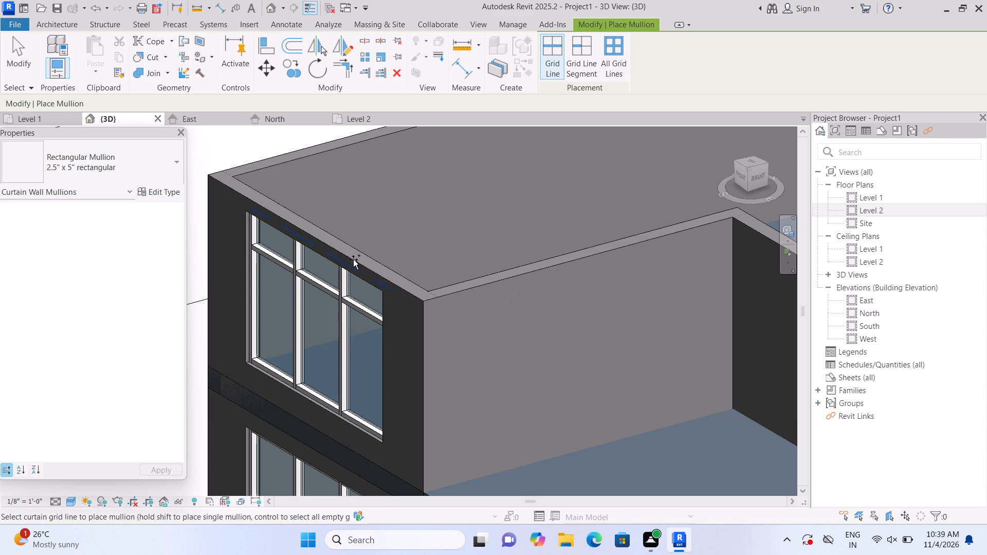
pyautogui.click(353, 262)
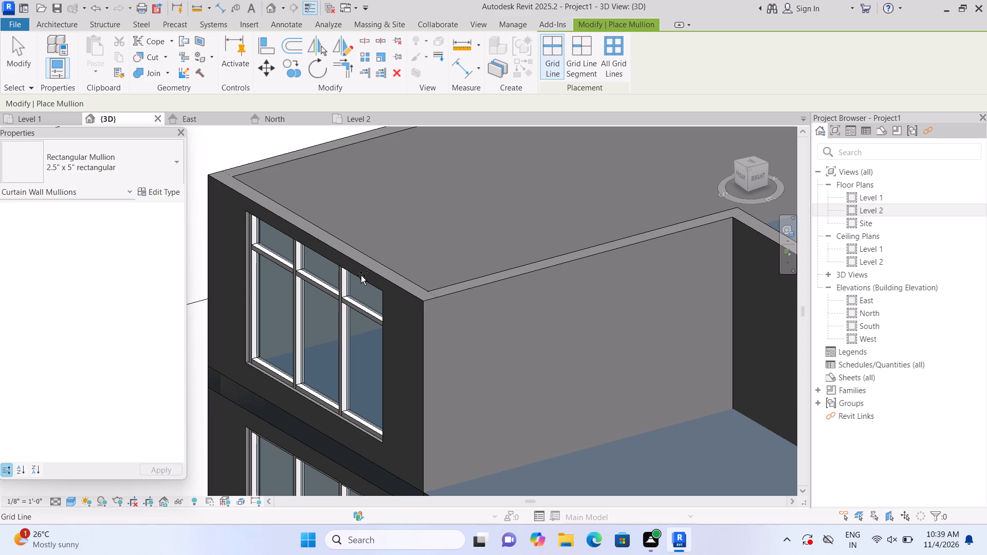
pyautogui.click(364, 284)
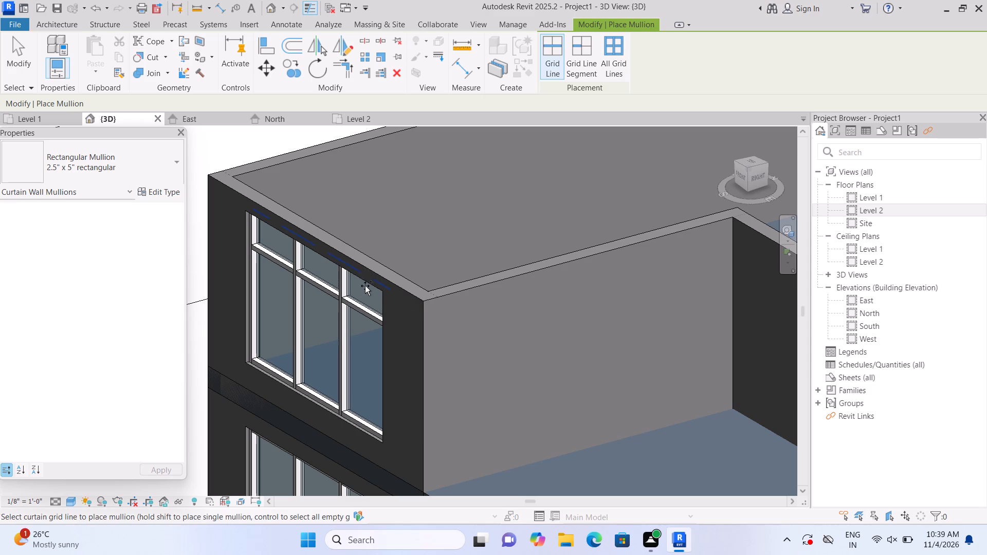
pyautogui.press('Escape')
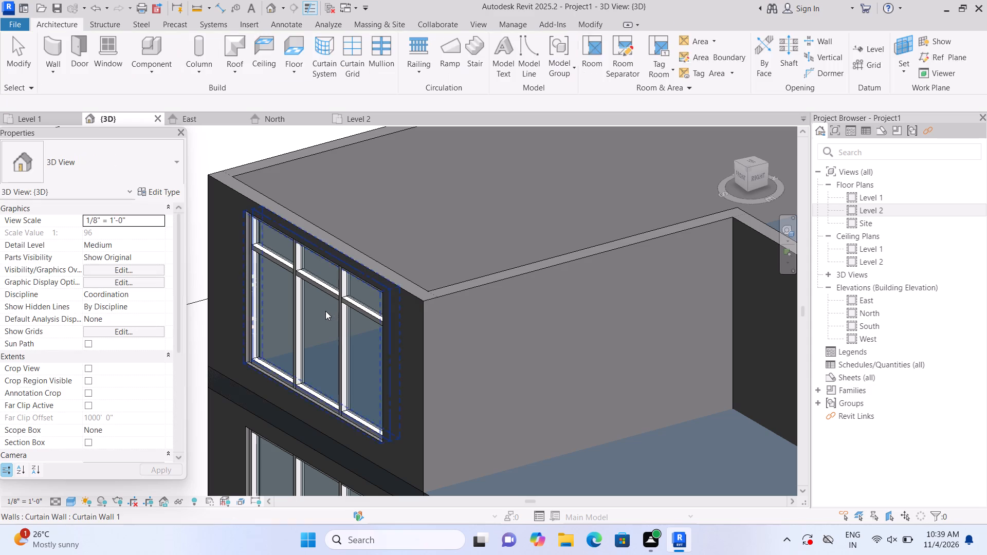
# On the Level 2 floor plan, draw a 10'-0" Curtain Wall 1 within the recessed horizontal wall, starting about 2'-6" from its inner corner.
pyautogui.scroll(-6, 324, 314)
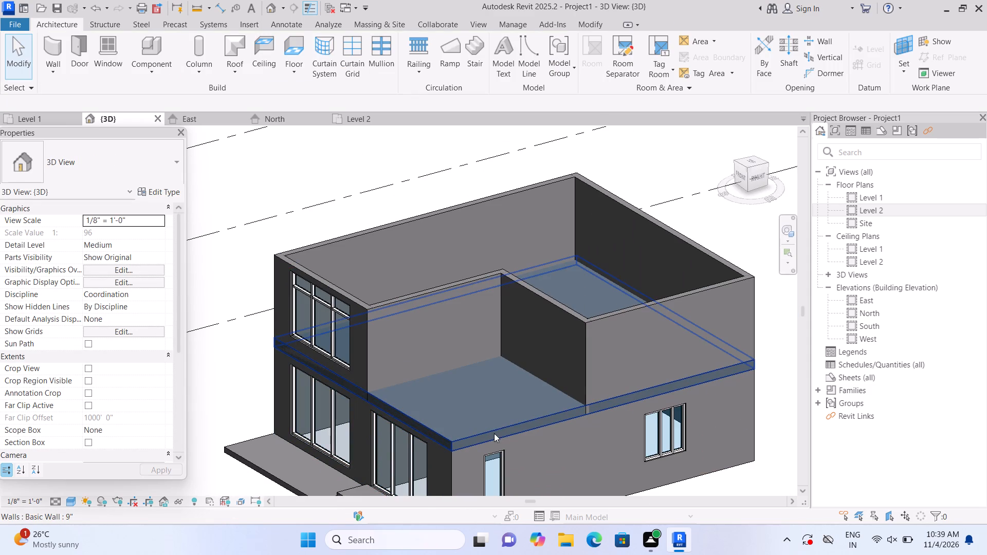
pyautogui.moveTo(498, 431); pyautogui.dragTo(464, 422, button='middle')
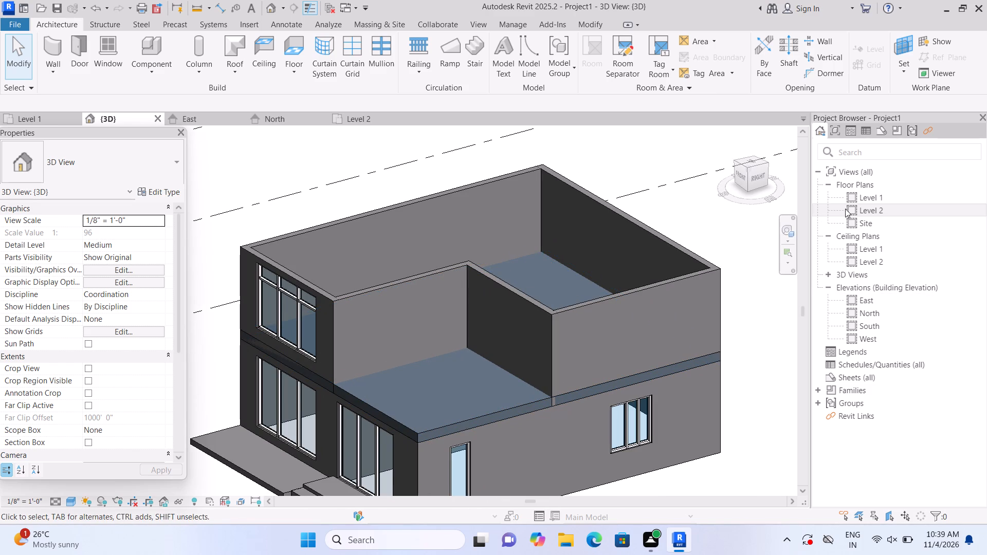
pyautogui.doubleClick(849, 208)
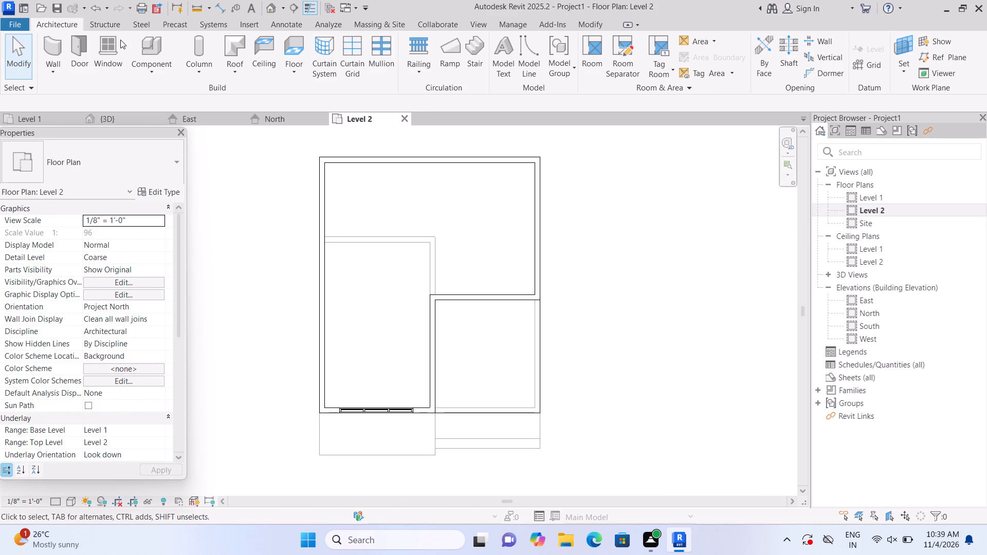
pyautogui.scroll(5, 414, 332)
pyautogui.moveTo(429, 344); pyautogui.dragTo(387, 349, button='middle')
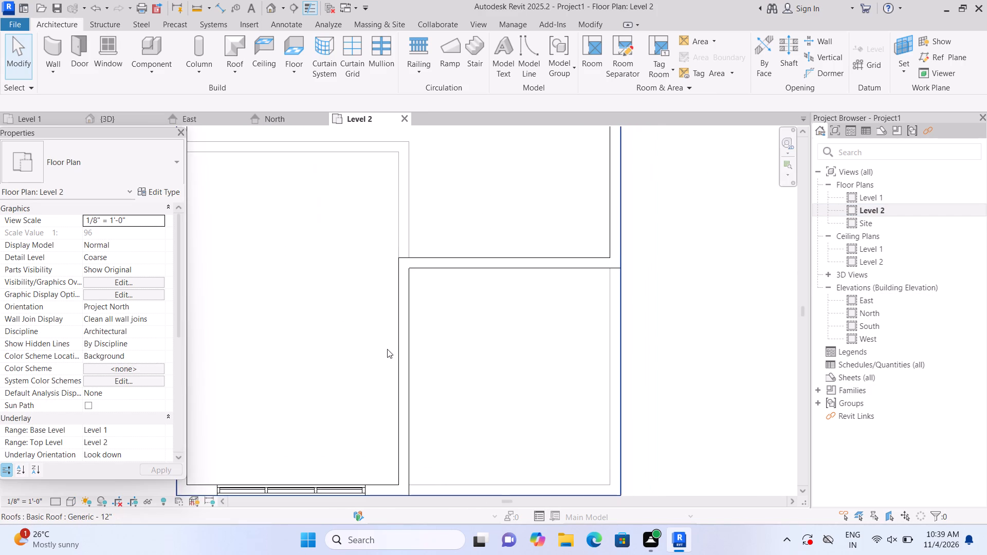
pyautogui.scroll(-3, 391, 353)
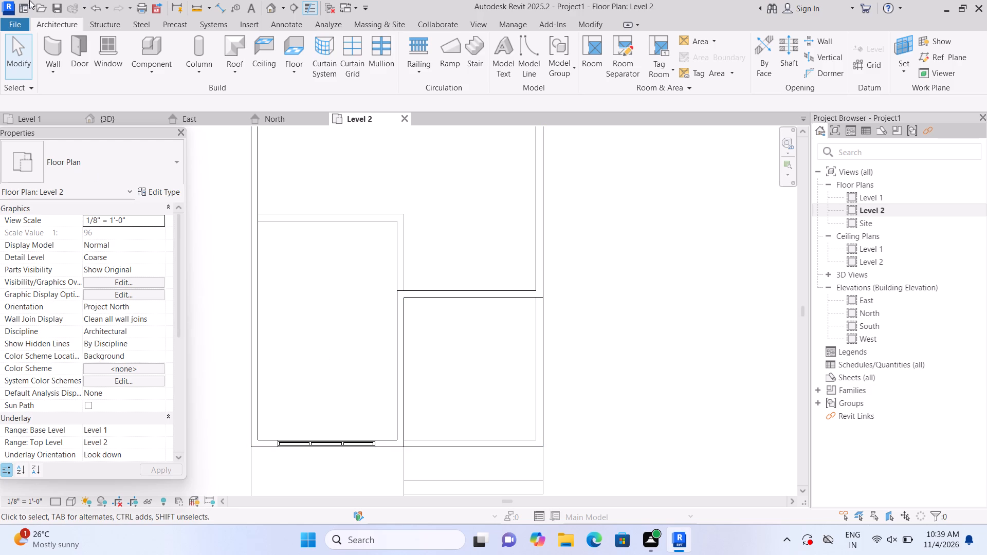
pyautogui.click(58, 46)
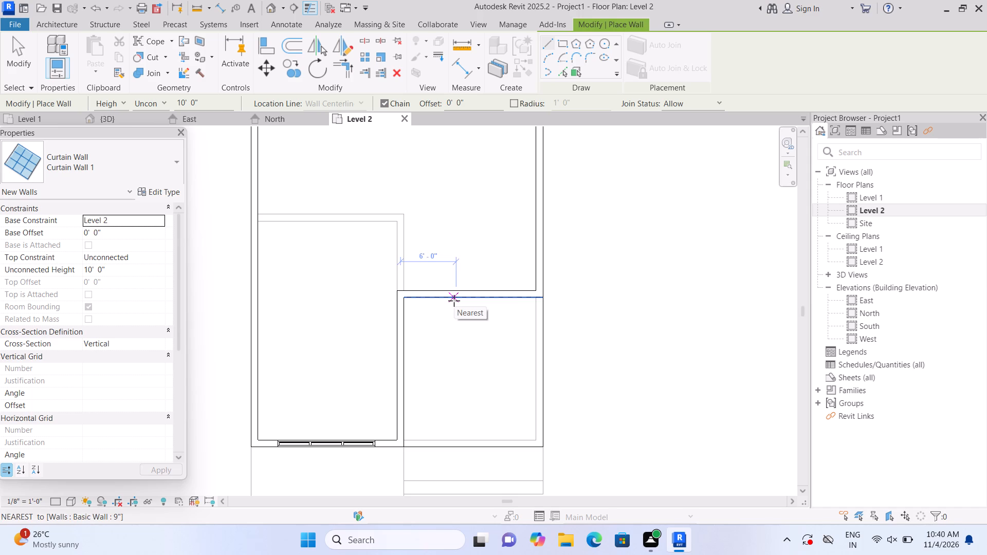
pyautogui.click(425, 299)
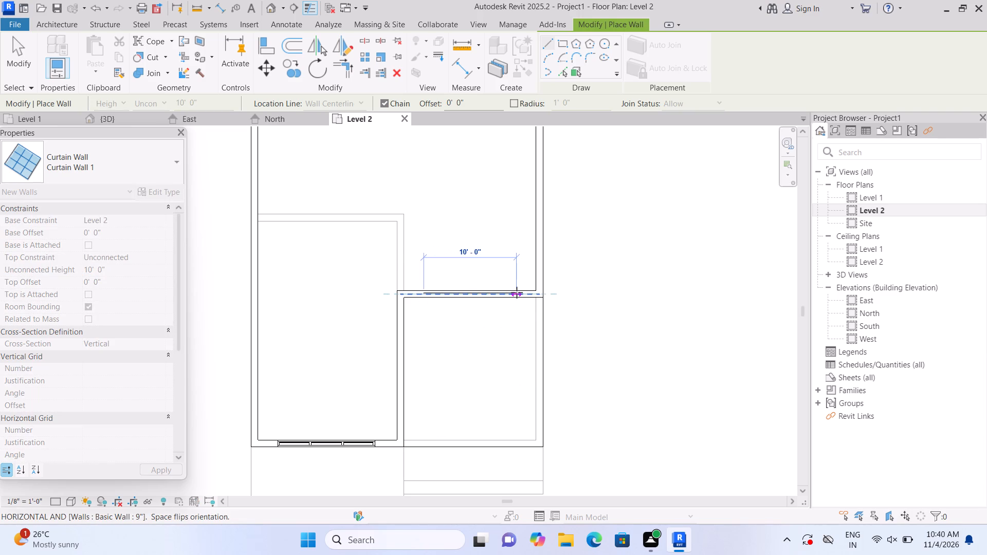
pyautogui.click(517, 292)
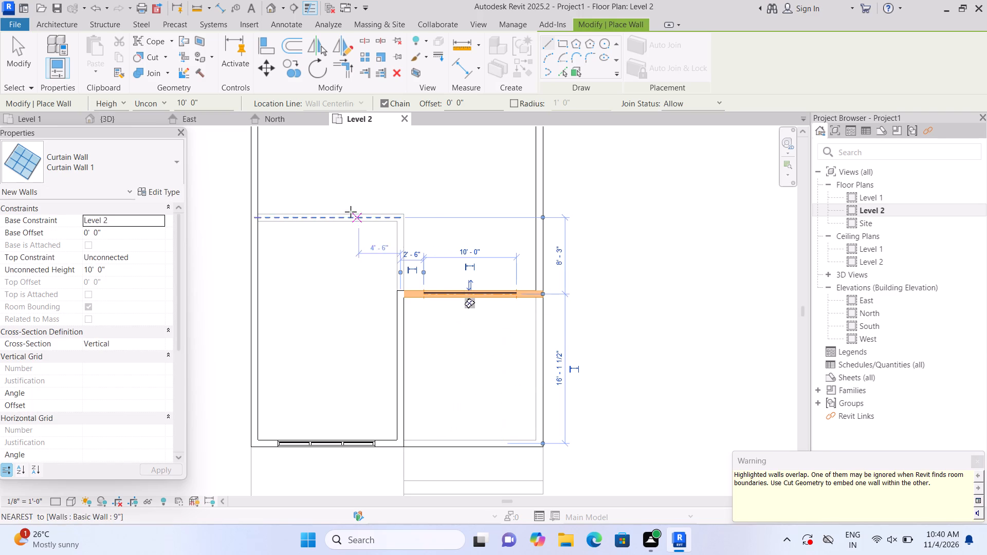
# Cut the recessed 9" wall with the new 10' curtain wall using Cut Geometry to embed it.
pyautogui.click(164, 60)
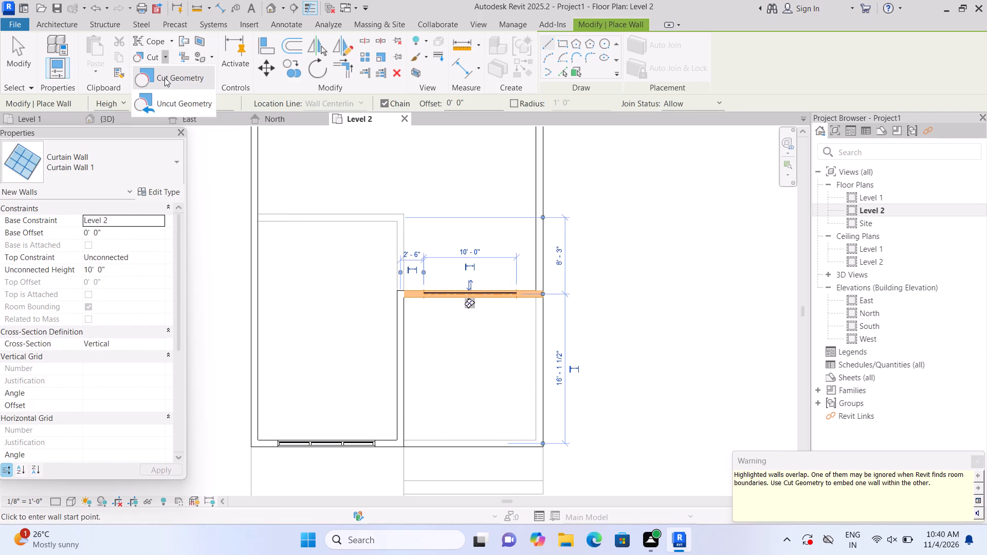
pyautogui.click(164, 78)
pyautogui.click(528, 294)
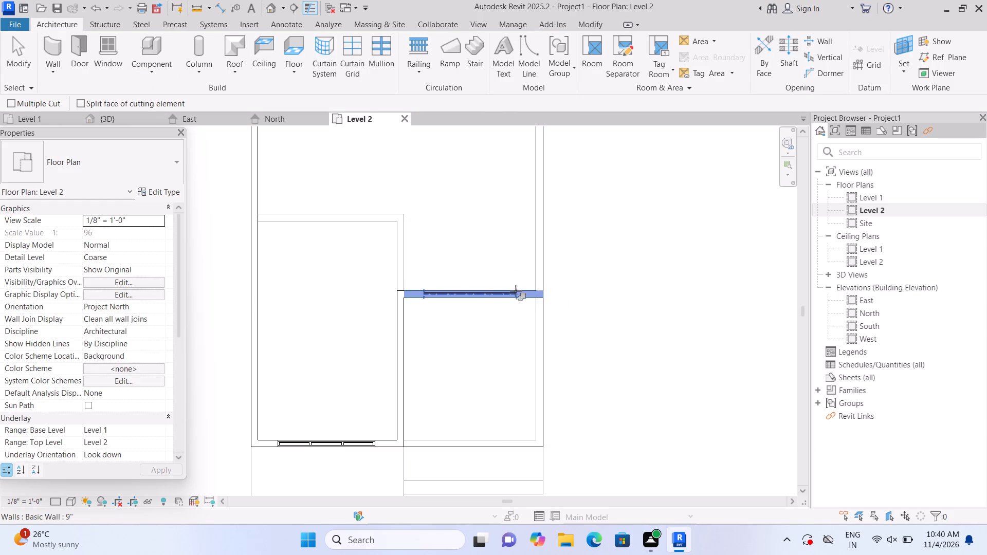
pyautogui.click(493, 295)
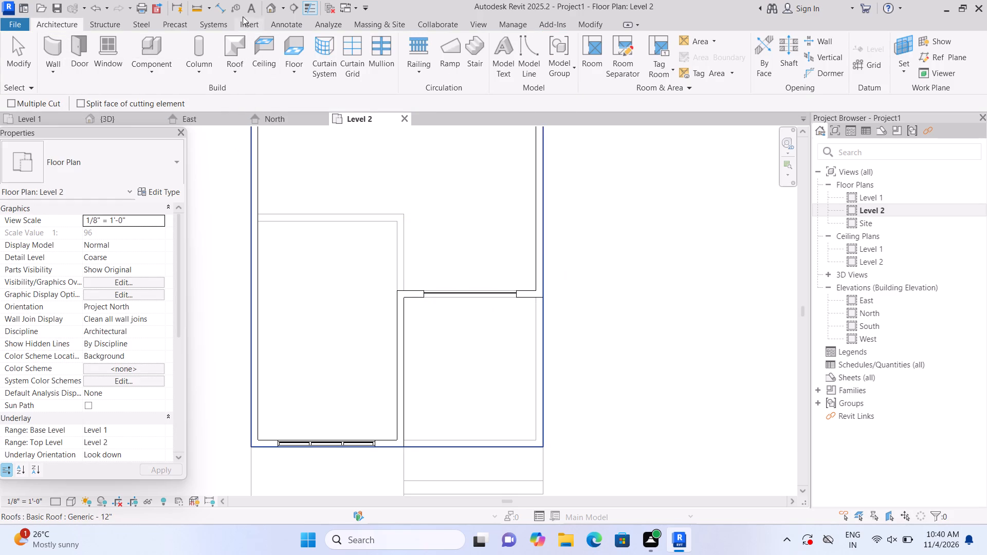
# In the 3D view, raise the recessed curtain wall's bottom edge to a base offset of about 1'-7 7/8".
pyautogui.click(273, 7)
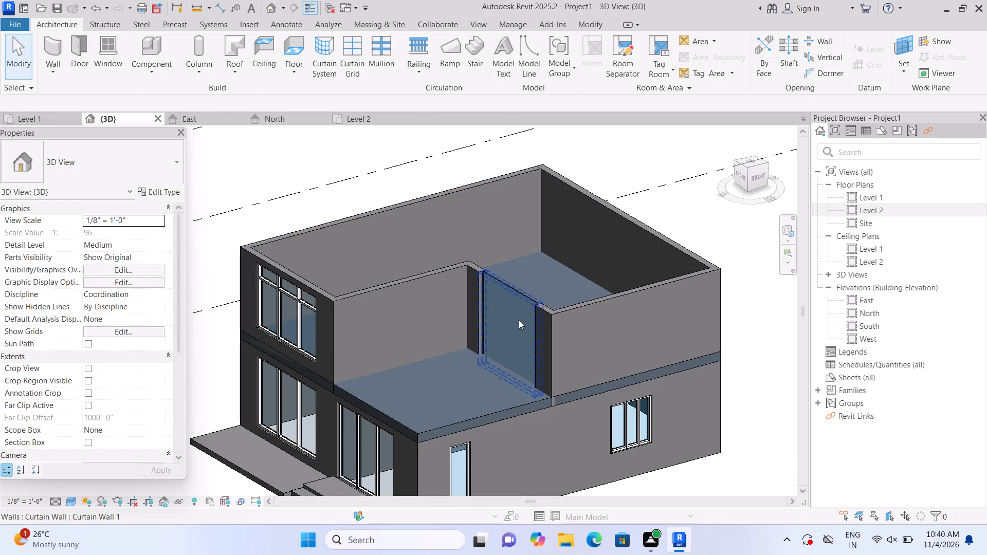
pyautogui.scroll(3, 519, 320)
pyautogui.click(520, 320)
pyautogui.scroll(2, 519, 363)
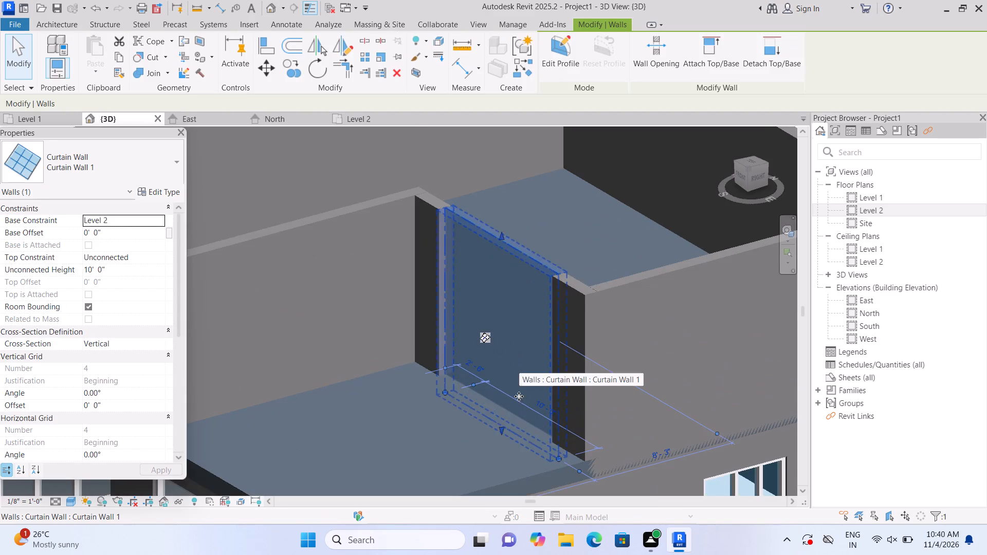
pyautogui.moveTo(501, 429); pyautogui.dragTo(505, 402)
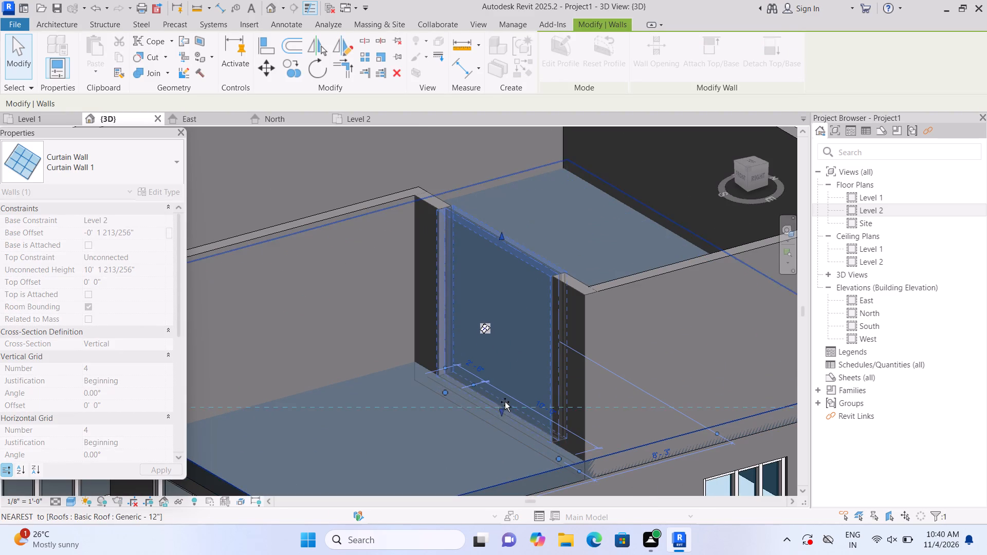
pyautogui.moveTo(505, 402); pyautogui.dragTo(506, 395)
# Lower the recessed curtain wall's top edge to an unconnected height of about 7'-3 1/2".
pyautogui.scroll(-3, 493, 420)
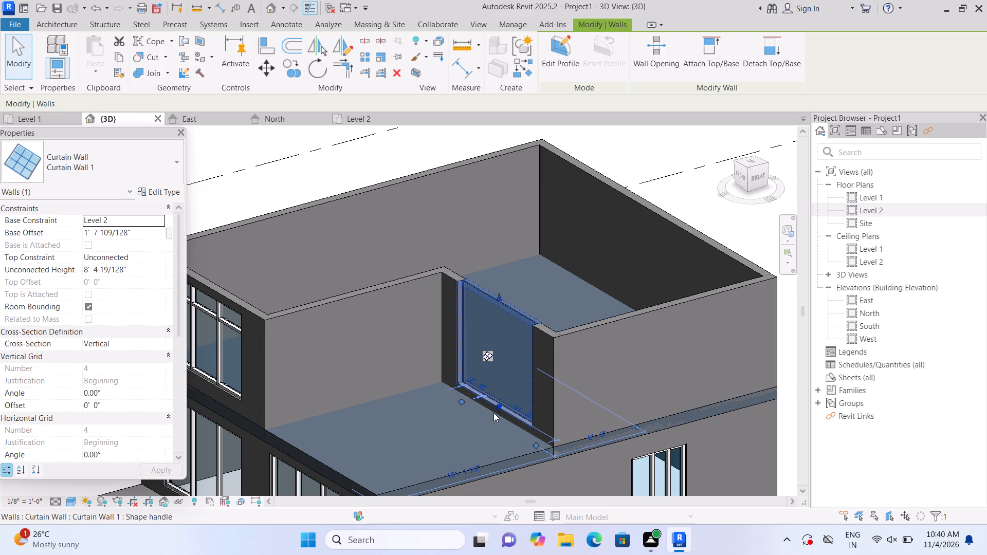
pyautogui.scroll(3, 477, 343)
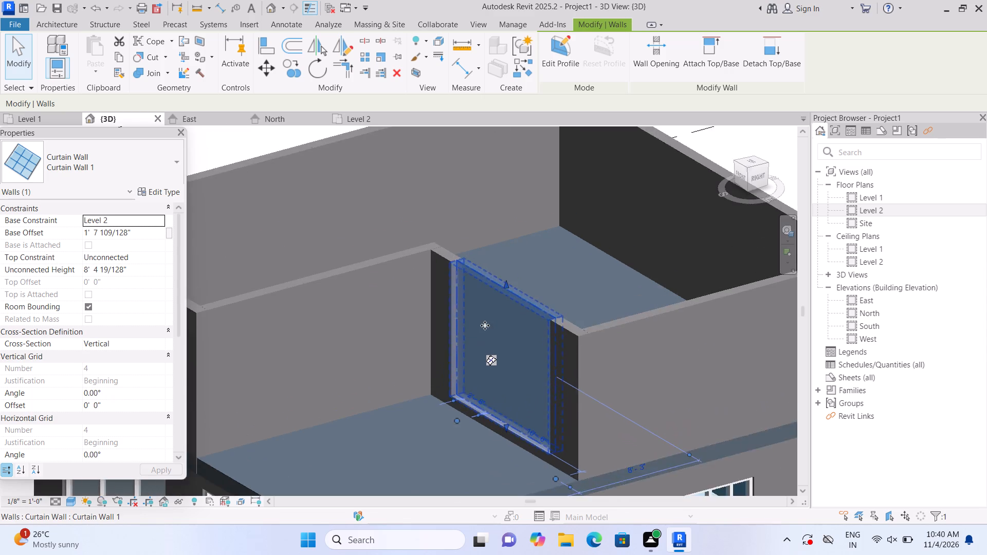
pyautogui.scroll(1, 485, 325)
pyautogui.moveTo(512, 270); pyautogui.dragTo(512, 300)
pyautogui.click(422, 466)
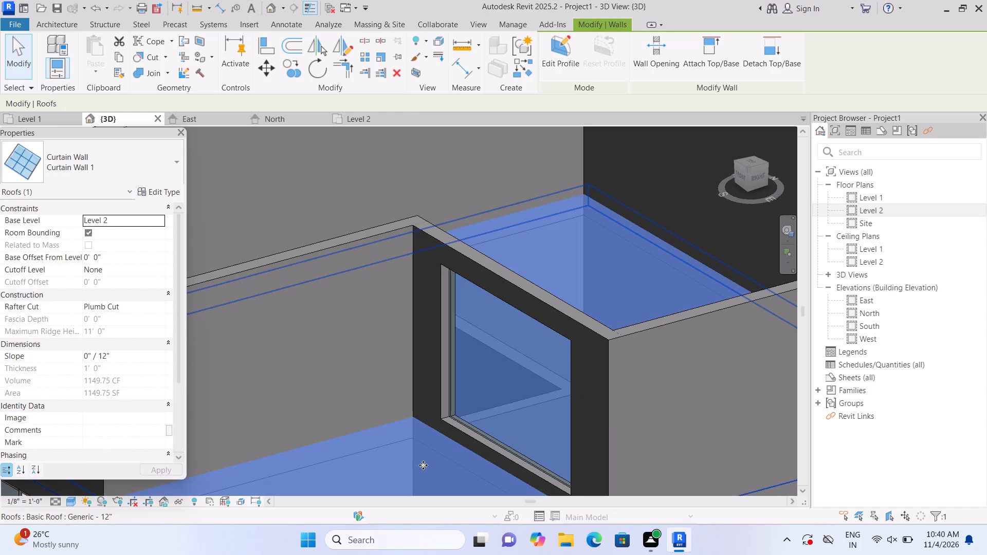
pyautogui.press('Escape')
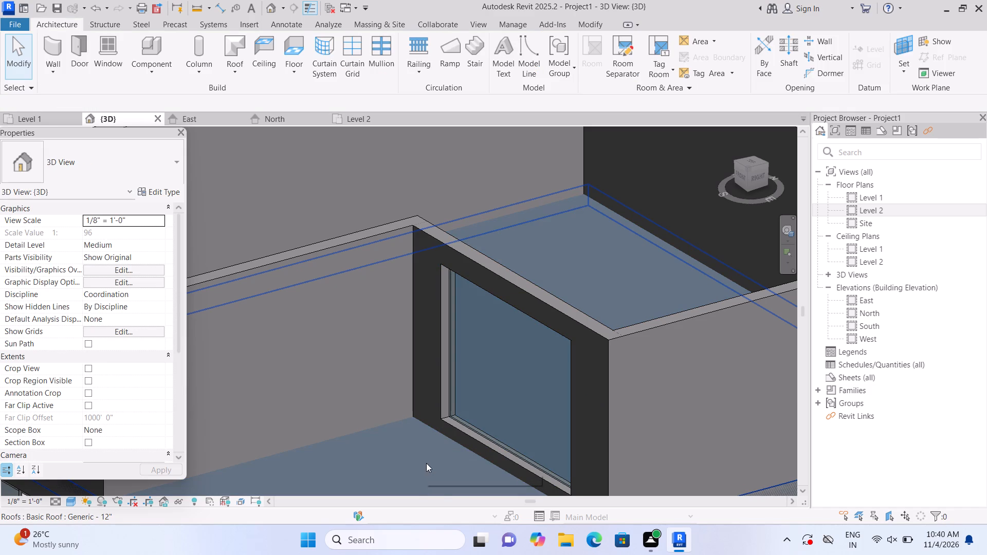
# Lower the recessed curtain wall's top edge slightly further for an unconnected height of about 7'-1 1/8".
pyautogui.scroll(-1, 433, 469)
pyautogui.scroll(1, 424, 358)
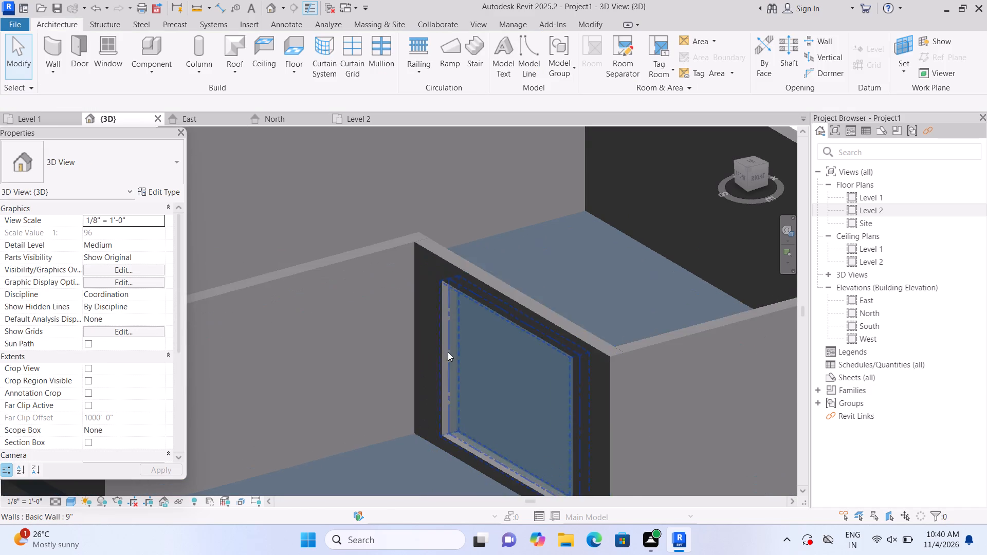
pyautogui.scroll(1, 452, 350)
pyautogui.click(452, 350)
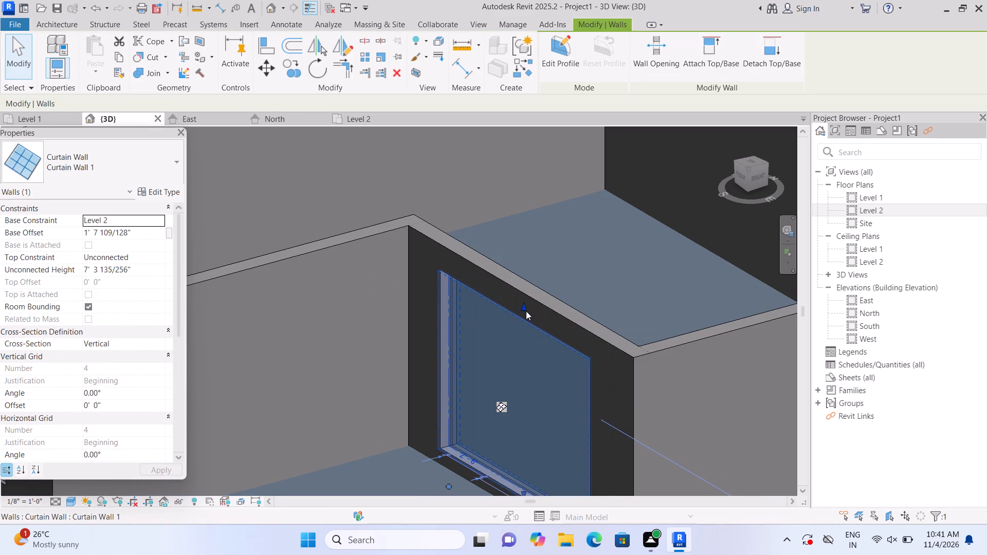
pyautogui.moveTo(524, 306); pyautogui.dragTo(524, 312)
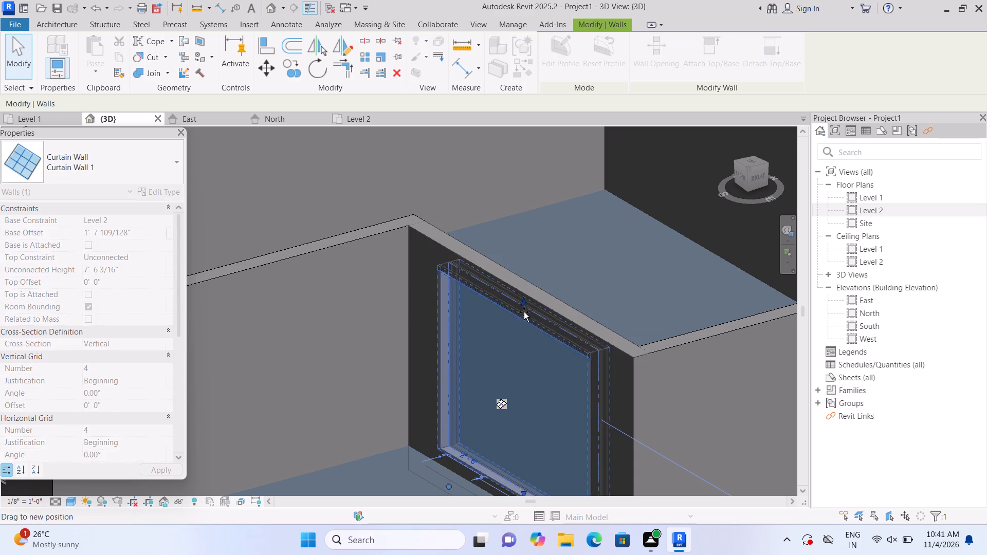
pyautogui.moveTo(524, 312); pyautogui.dragTo(524, 317)
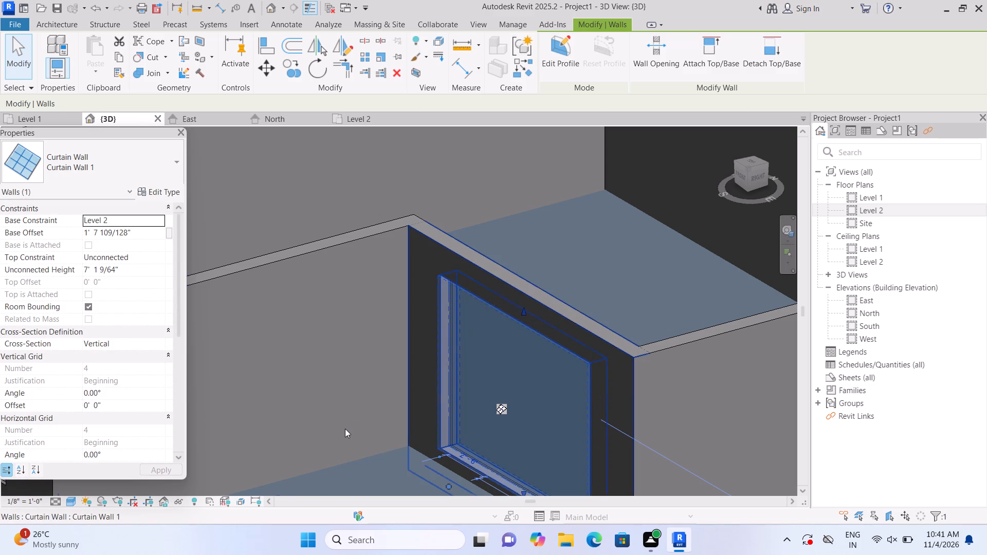
pyautogui.press('Escape')
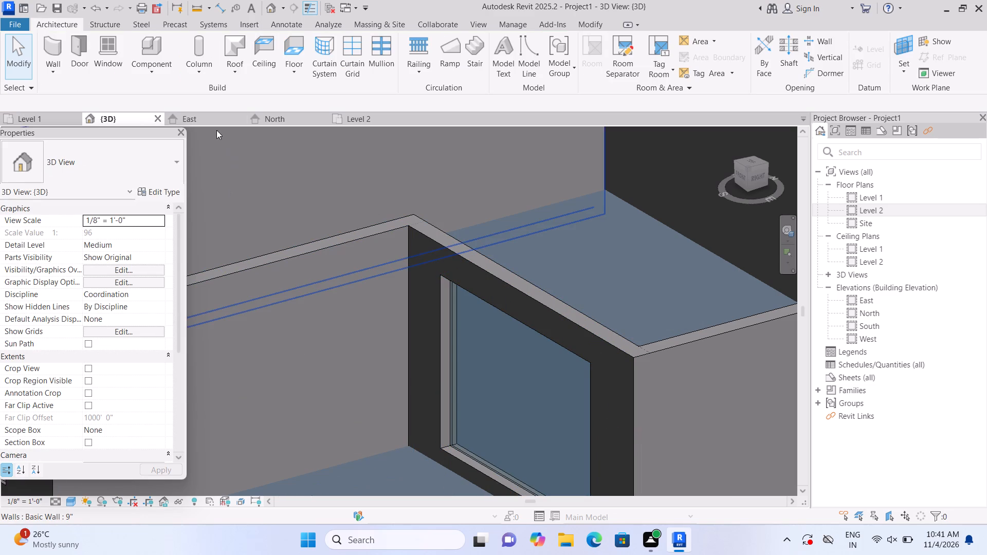
pyautogui.moveTo(390, 422); pyautogui.dragTo(337, 321, button='middle')
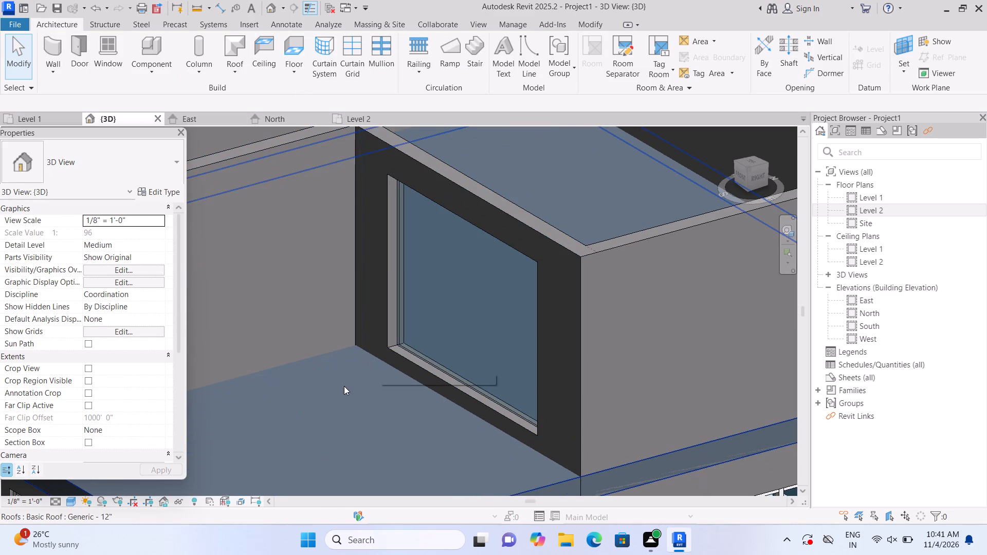
# Lower the recessed Level 2 curtain wall's bottom edge to a base offset of about 1'-4 1/4".
pyautogui.scroll(1, 401, 390)
pyautogui.click(437, 362)
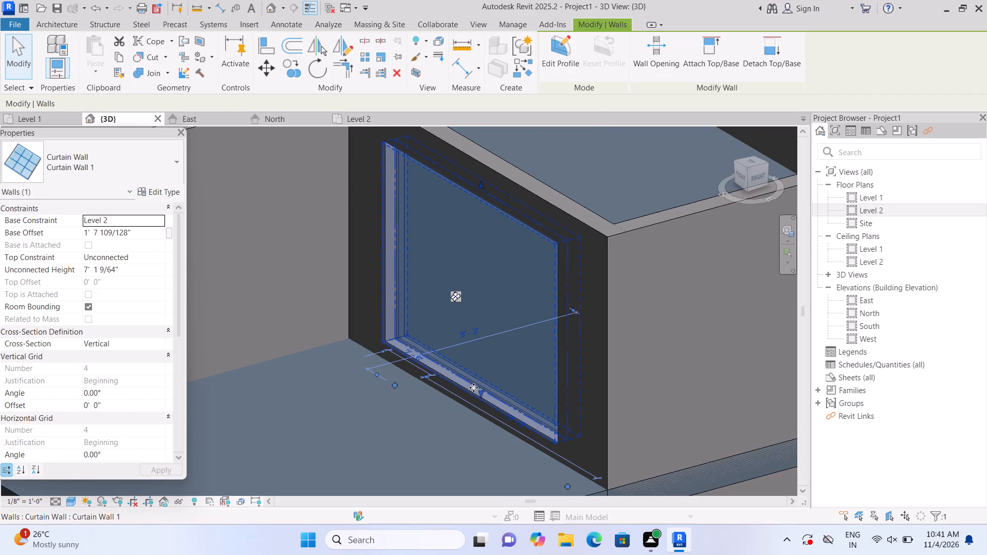
pyautogui.moveTo(480, 390); pyautogui.dragTo(477, 398)
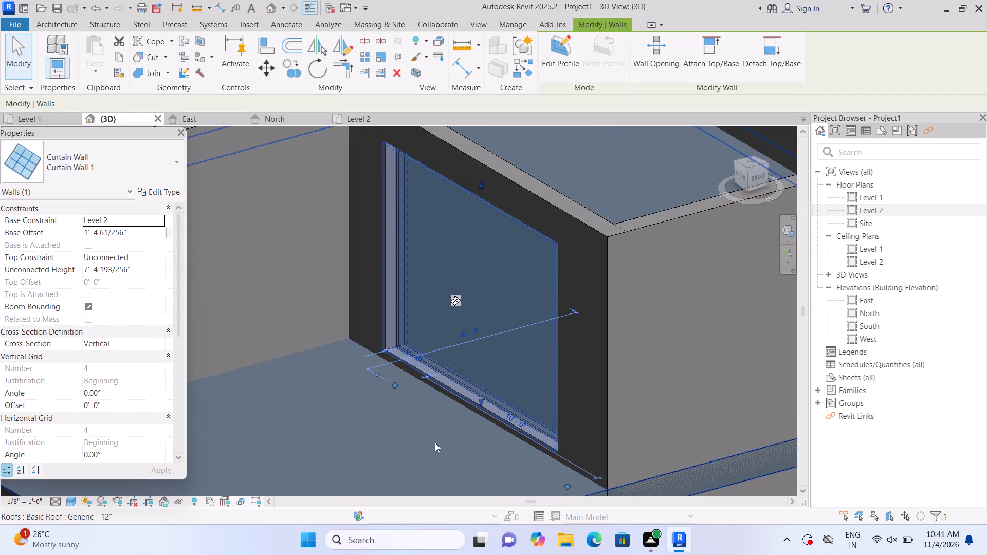
pyautogui.click(435, 442)
pyautogui.press('Escape')
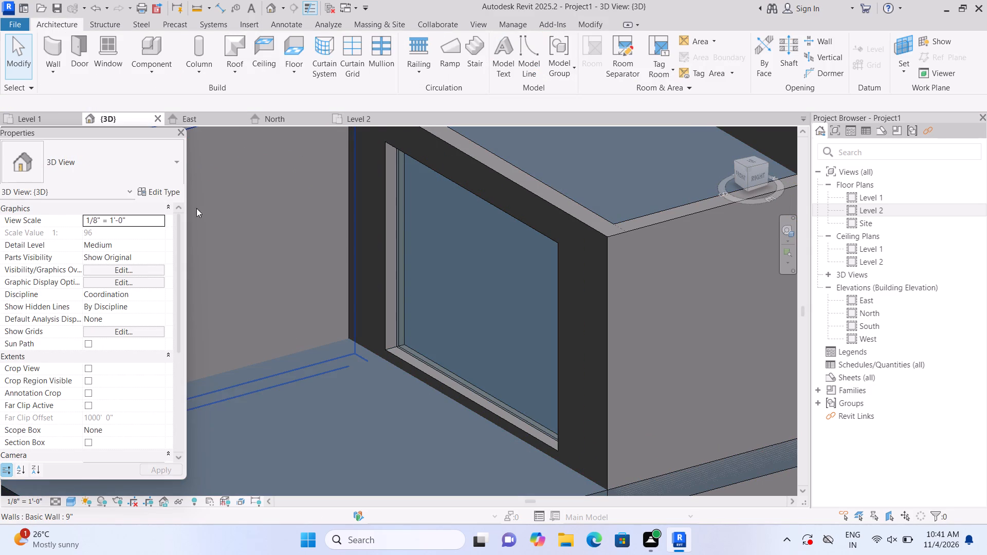
# Add two full-height vertical curtain grid lines to the recessed curtain wall, about 3'-10" from its inner edge and 3'-1" apart.
pyautogui.scroll(-2, 229, 213)
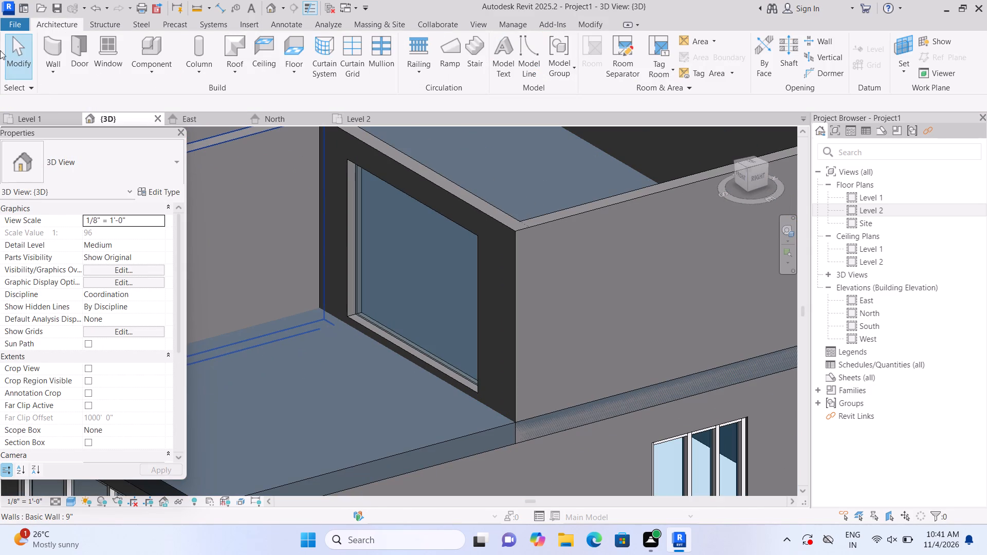
pyautogui.click(346, 54)
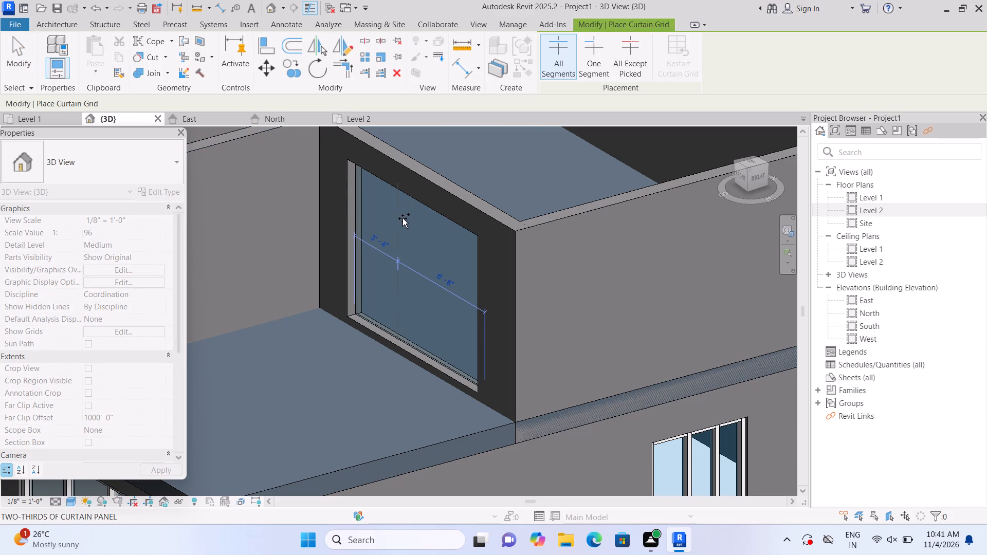
pyautogui.click(405, 221)
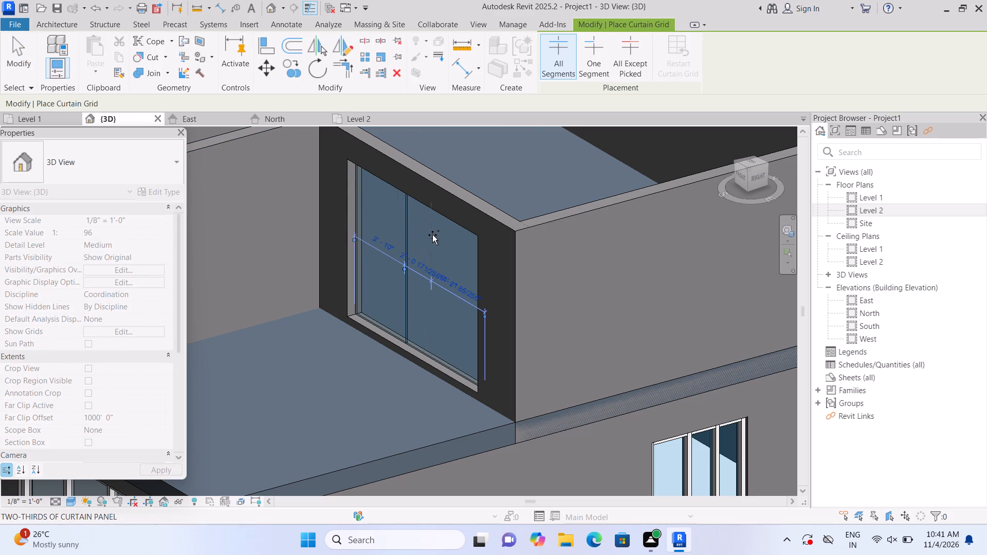
pyautogui.click(444, 245)
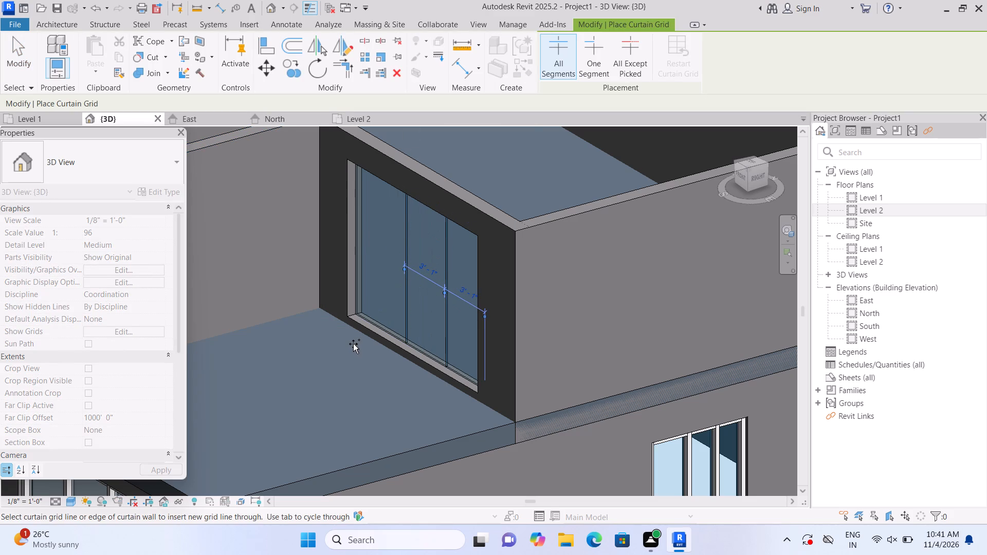
pyautogui.press('Escape')
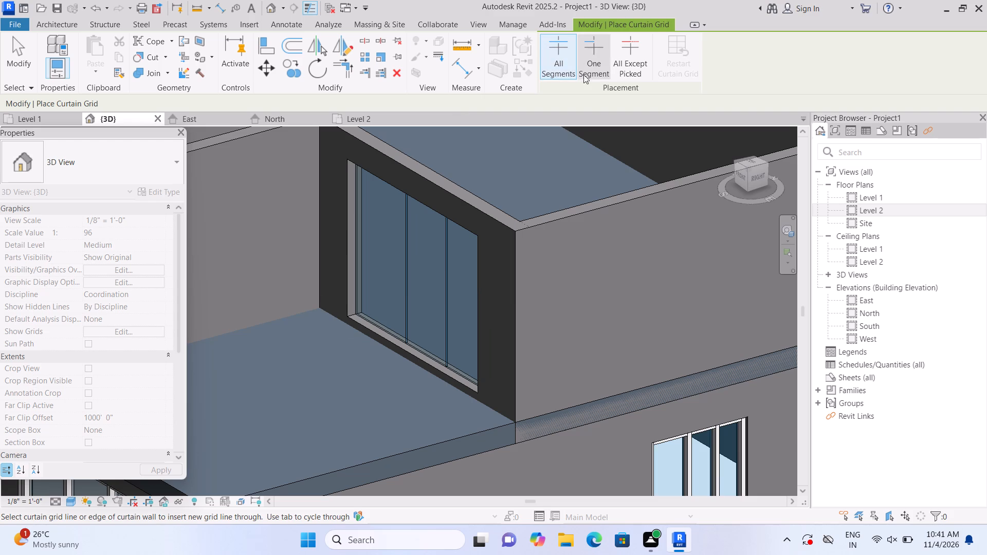
# Place 2.5" x 5" rectangular mullions on the recessed curtain wall's two vertical grid lines and all its outer edges.
pyautogui.click(50, 21)
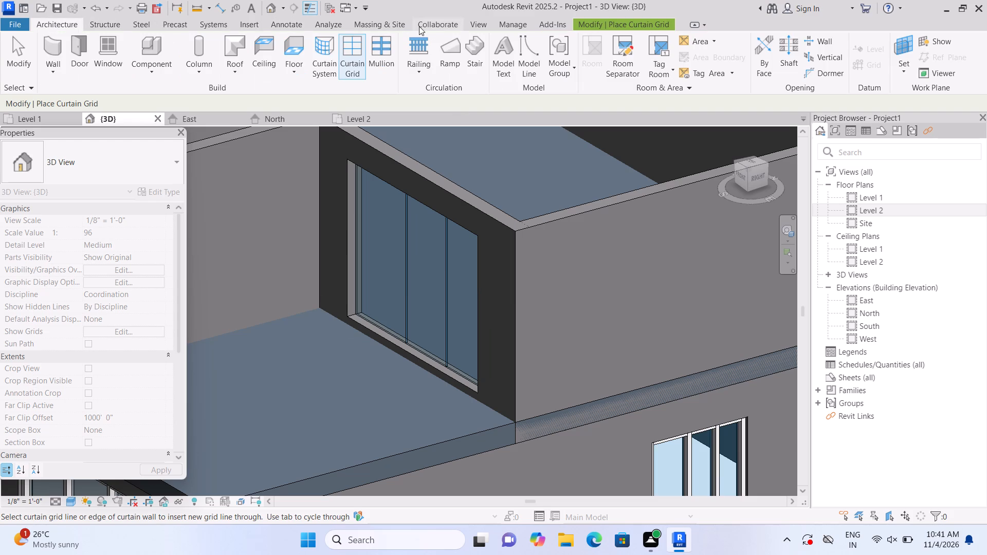
pyautogui.click(381, 65)
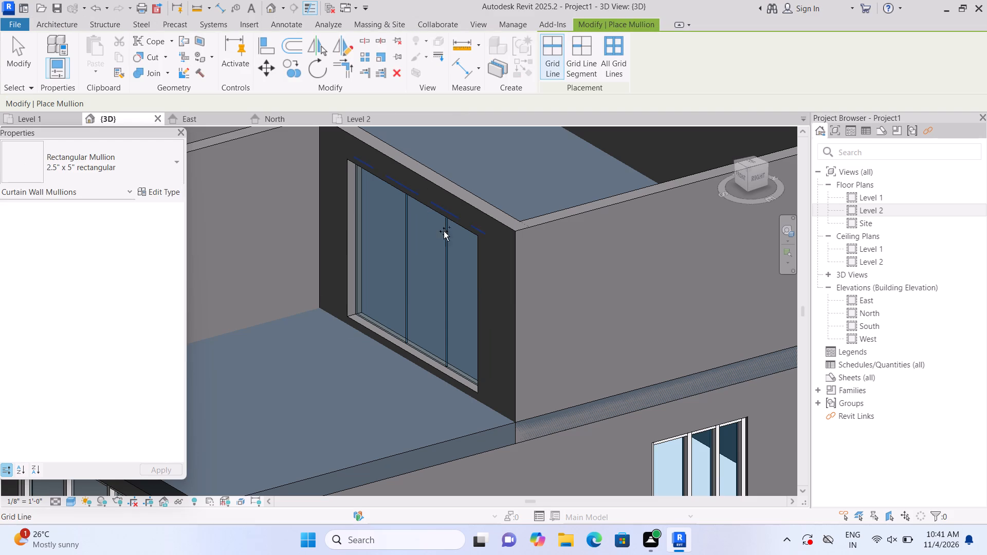
pyautogui.click(451, 243)
pyautogui.click(403, 246)
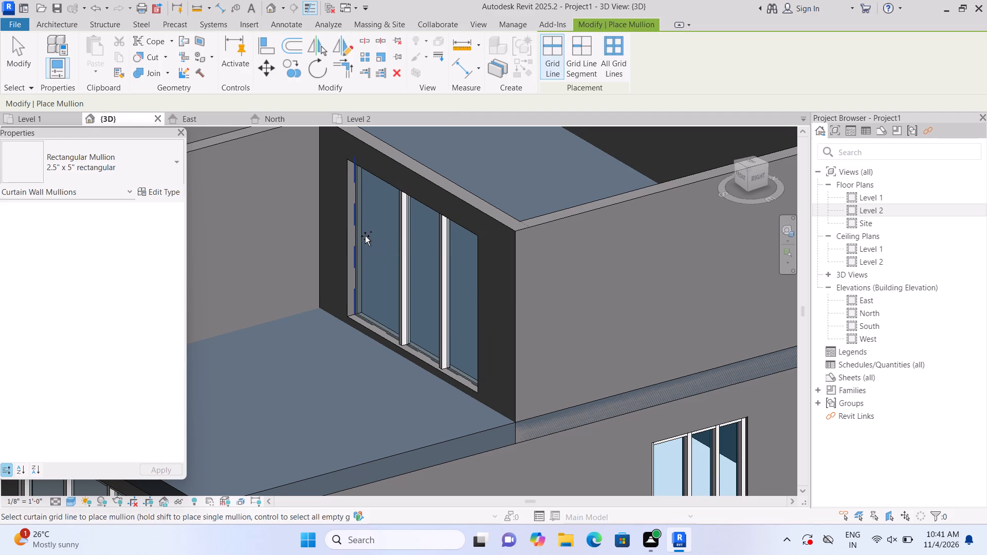
pyautogui.click(365, 236)
pyautogui.click(384, 313)
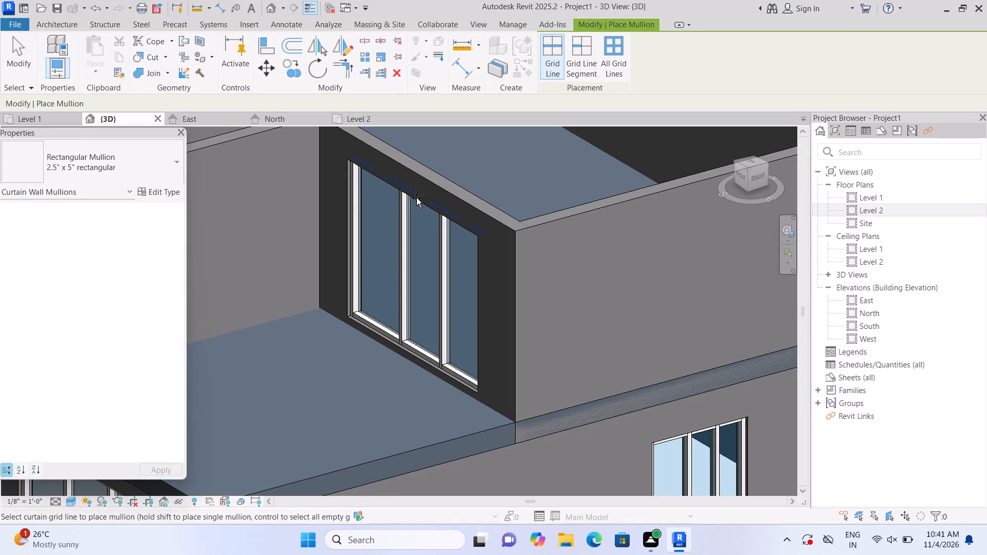
pyautogui.scroll(1, 430, 194)
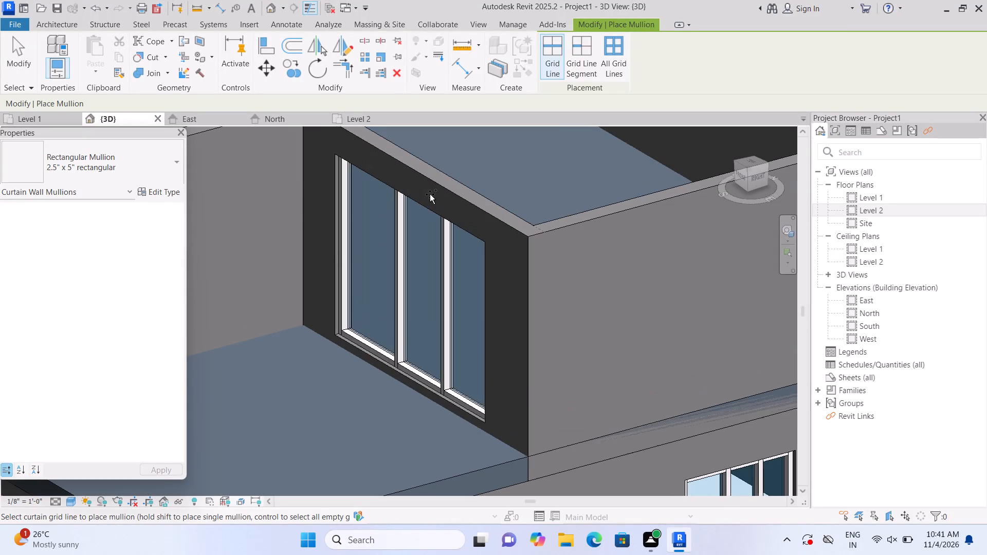
pyautogui.click(427, 214)
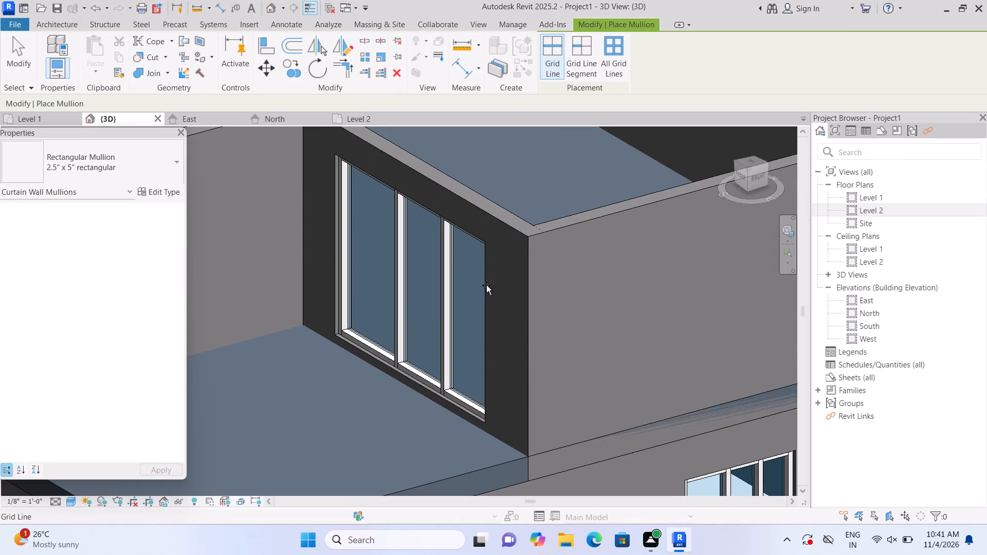
pyautogui.click(477, 287)
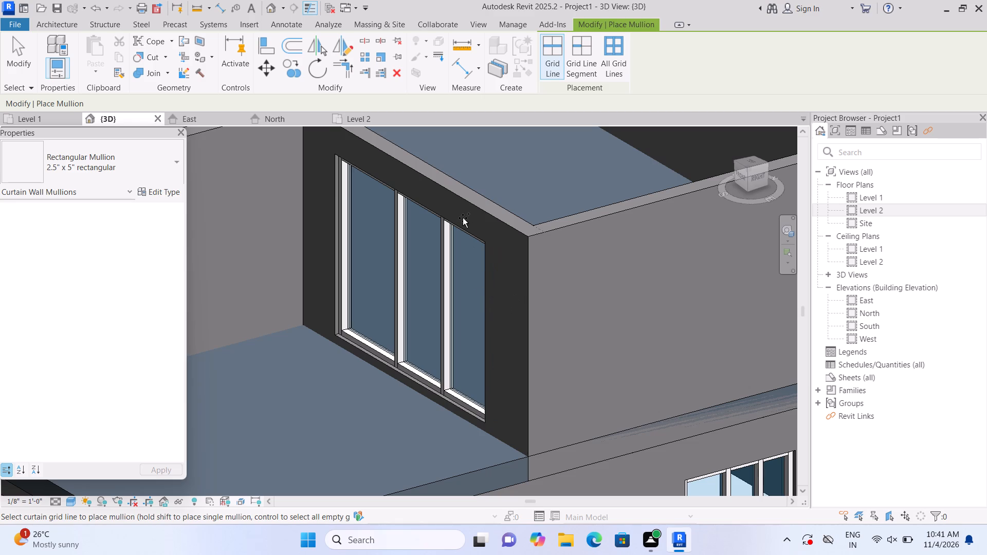
pyautogui.scroll(-2, 456, 226)
pyautogui.press('Escape')
pyautogui.scroll(-5, 453, 260)
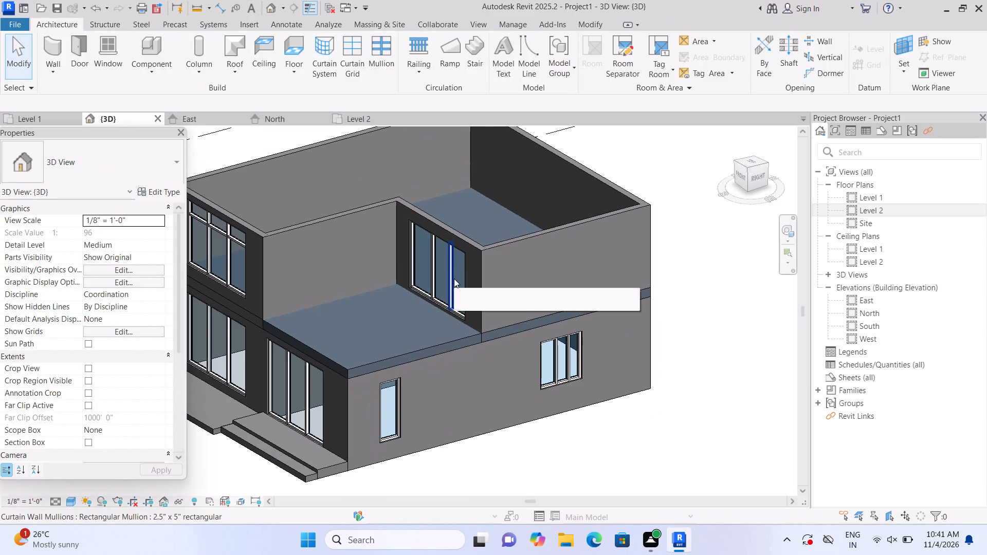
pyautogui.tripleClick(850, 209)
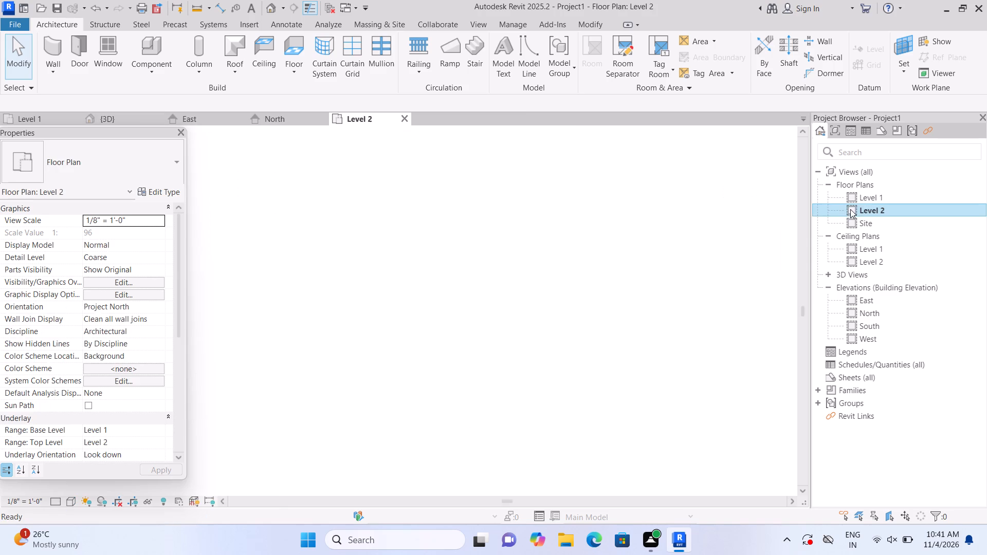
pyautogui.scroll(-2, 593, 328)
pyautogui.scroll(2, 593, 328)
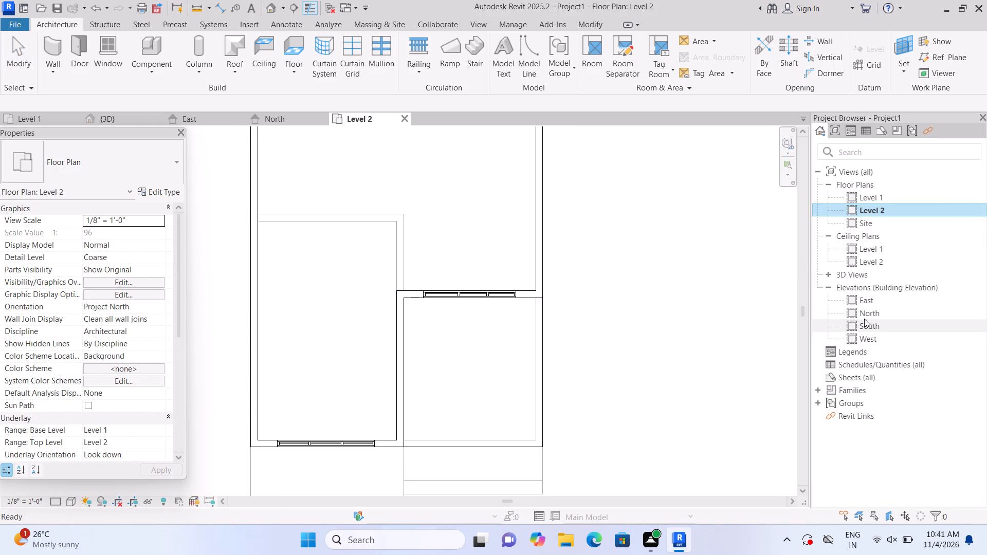
# In the North elevation, delete the Level 3 and Level 4 level lines.
pyautogui.tripleClick(852, 311)
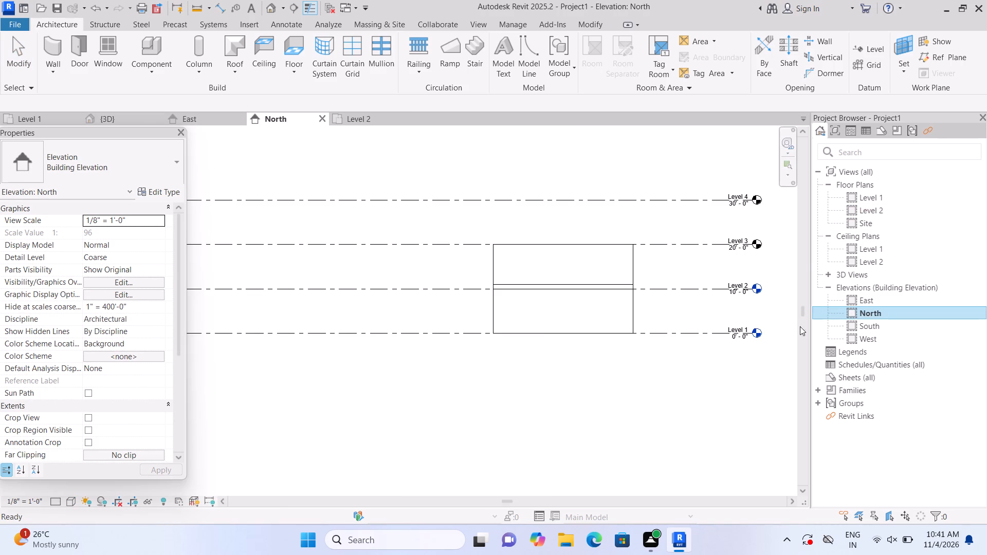
pyautogui.scroll(-2, 797, 332)
pyautogui.scroll(-1, 657, 358)
pyautogui.scroll(1, 570, 354)
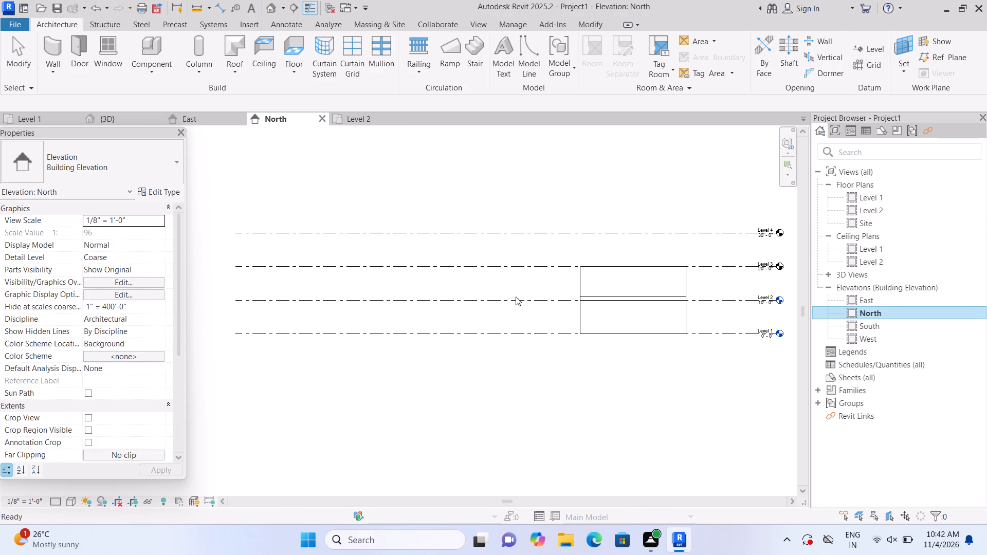
pyautogui.click(509, 262)
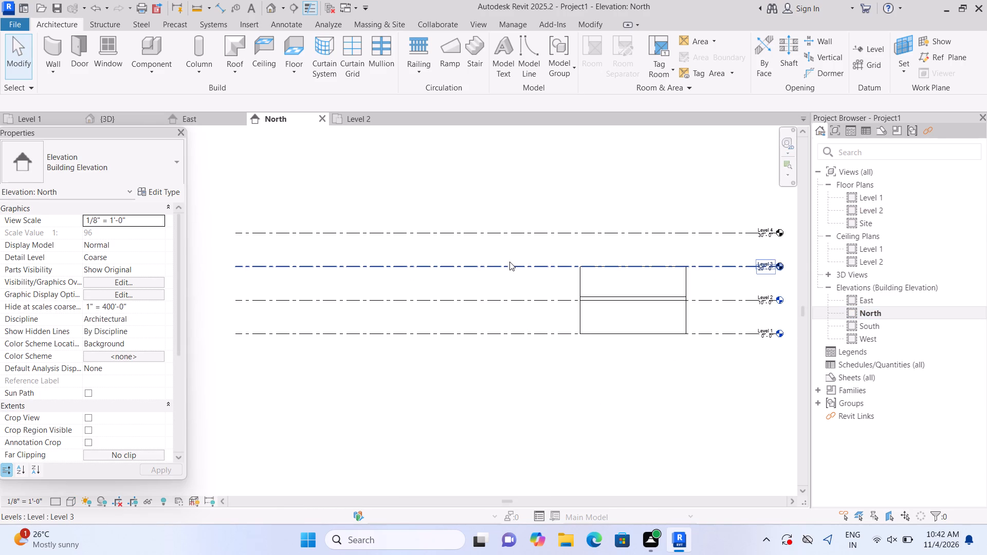
pyautogui.press('Delete')
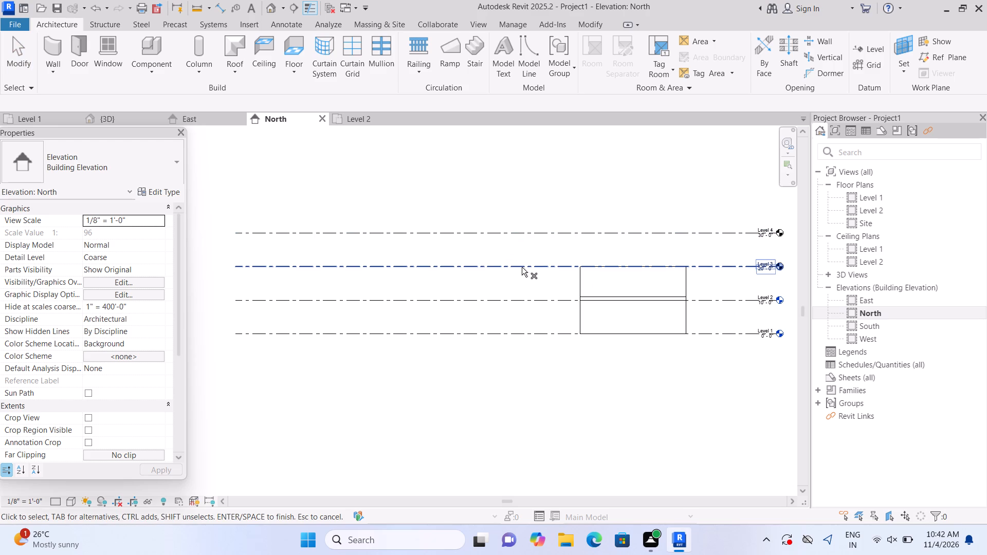
pyautogui.press('Delete')
pyautogui.click(521, 266)
pyautogui.press('Delete')
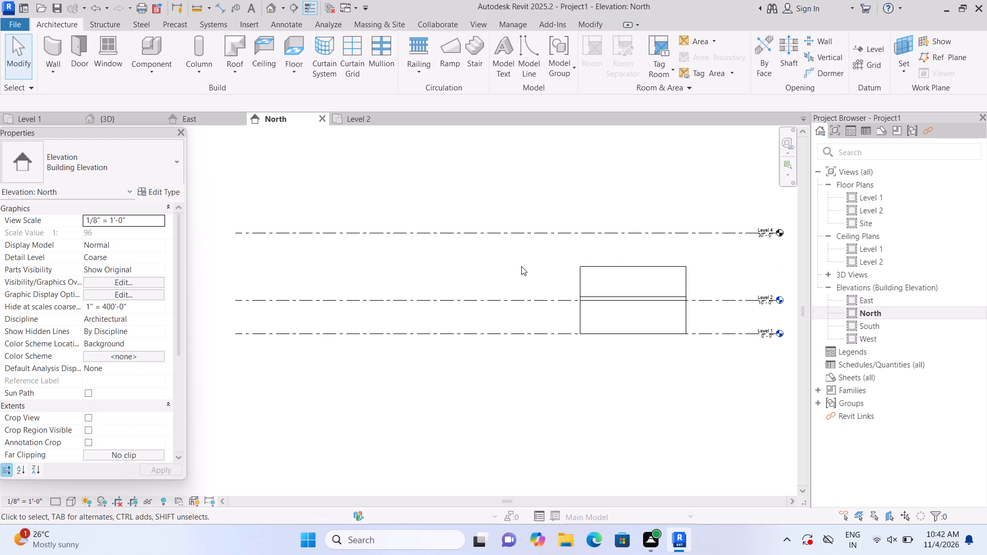
pyautogui.click(527, 229)
pyautogui.press('Delete')
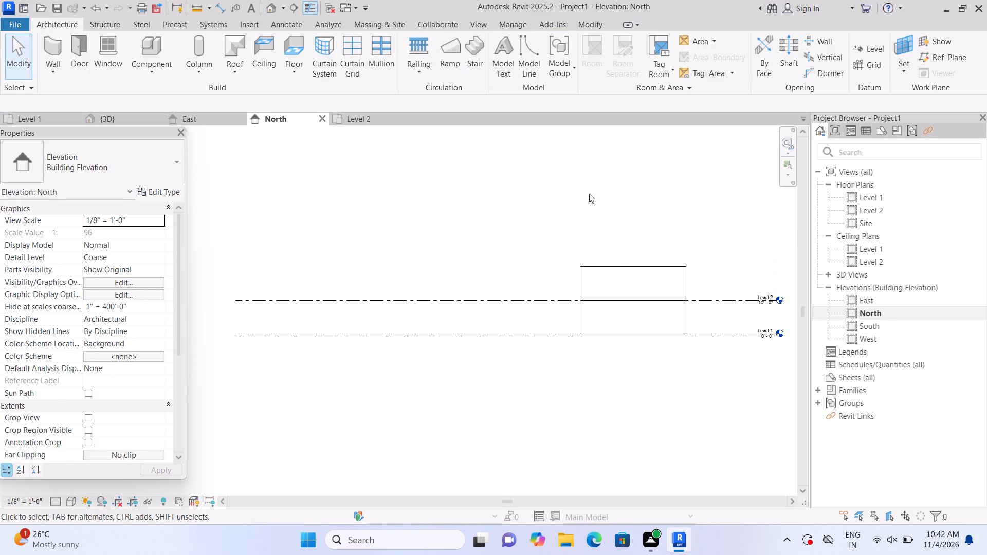
# Draw a new level along the upper-storey wall tops at 20'-0", with Create Plan View enabled.
pyautogui.write('ll')
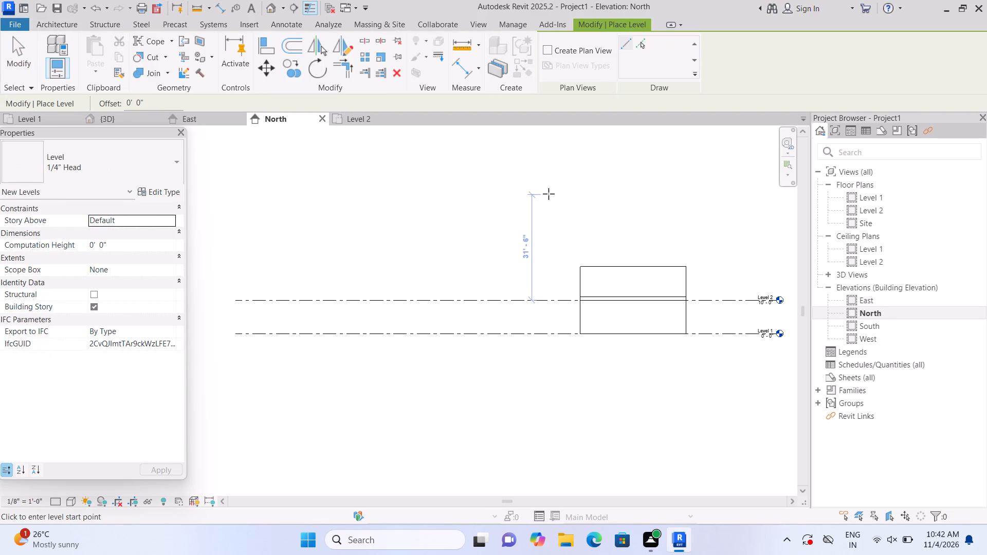
pyautogui.click(547, 46)
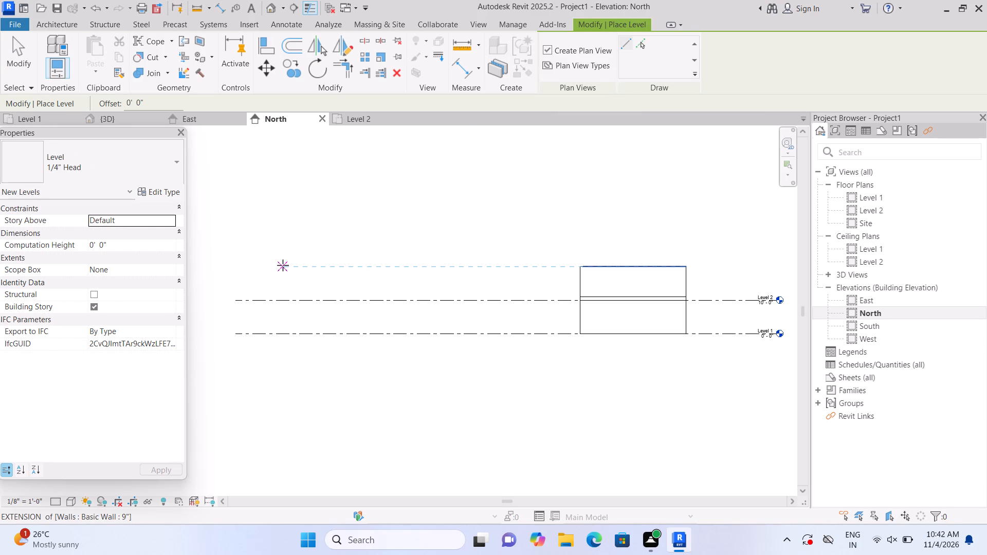
pyautogui.click(283, 265)
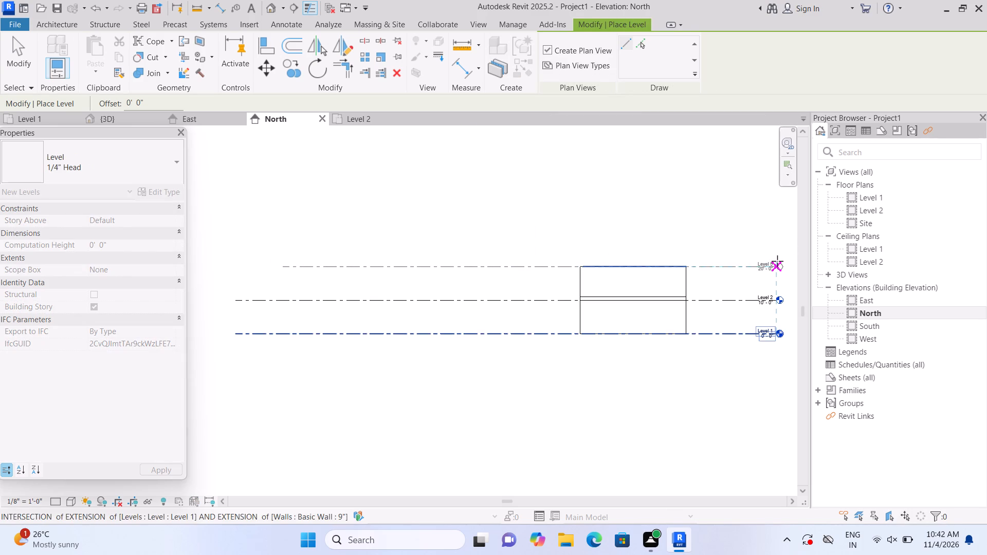
pyautogui.click(777, 261)
# Extend the new 20'-0" level line's headless end to line up with the ends of Levels 1 and 2.
pyautogui.scroll(1, 750, 260)
pyautogui.moveTo(229, 282); pyautogui.dragTo(346, 289, button='middle')
pyautogui.moveTo(330, 274); pyautogui.dragTo(284, 274)
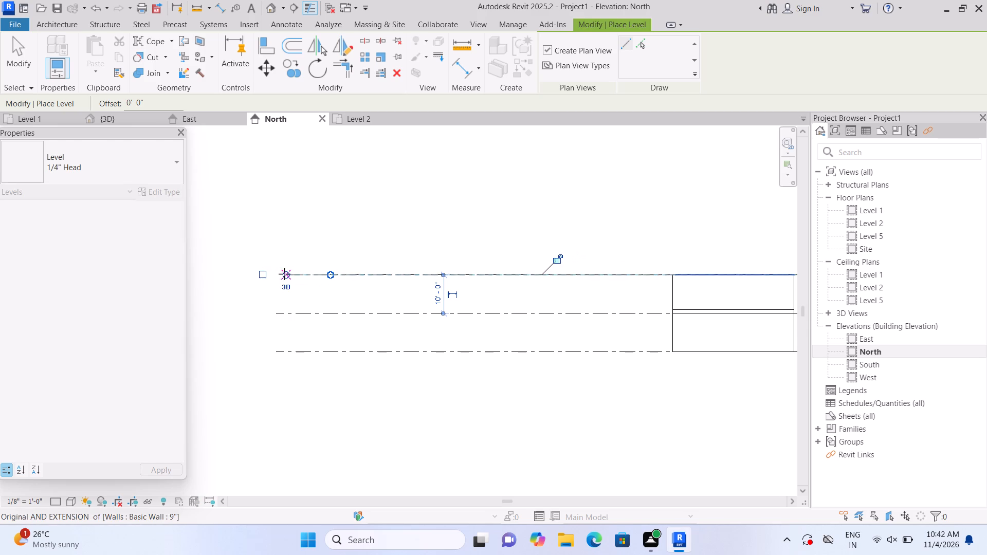
pyautogui.moveTo(284, 274); pyautogui.dragTo(280, 275)
pyautogui.press('Escape')
pyautogui.press('Escape')
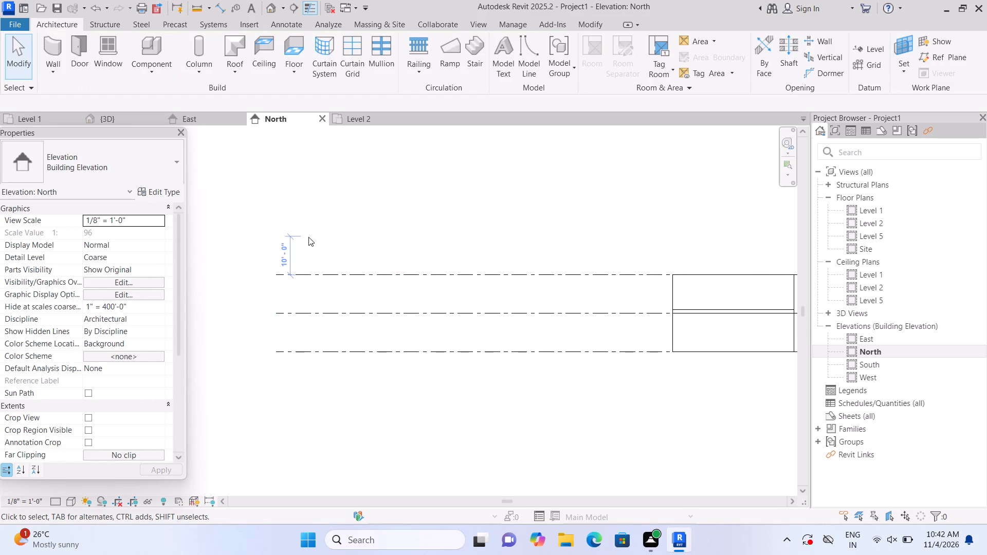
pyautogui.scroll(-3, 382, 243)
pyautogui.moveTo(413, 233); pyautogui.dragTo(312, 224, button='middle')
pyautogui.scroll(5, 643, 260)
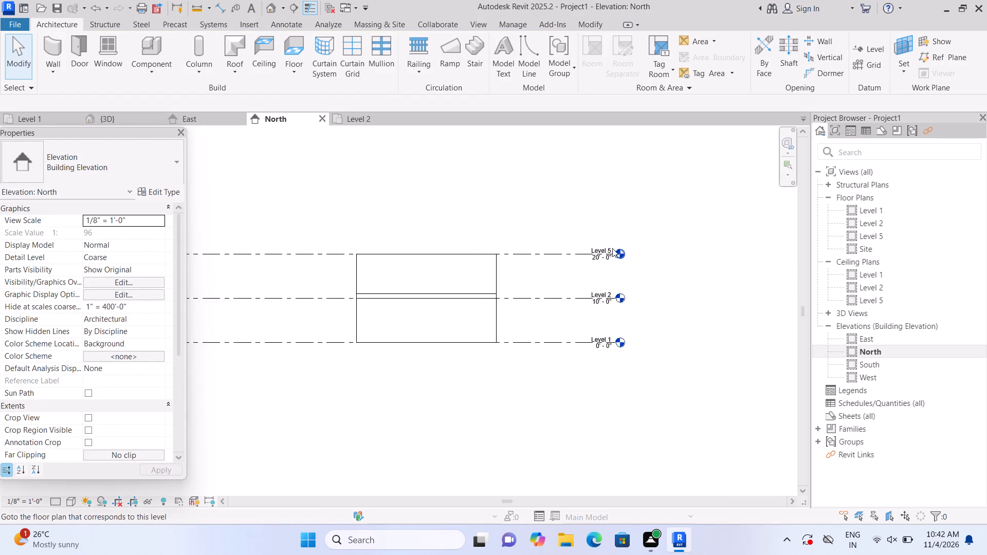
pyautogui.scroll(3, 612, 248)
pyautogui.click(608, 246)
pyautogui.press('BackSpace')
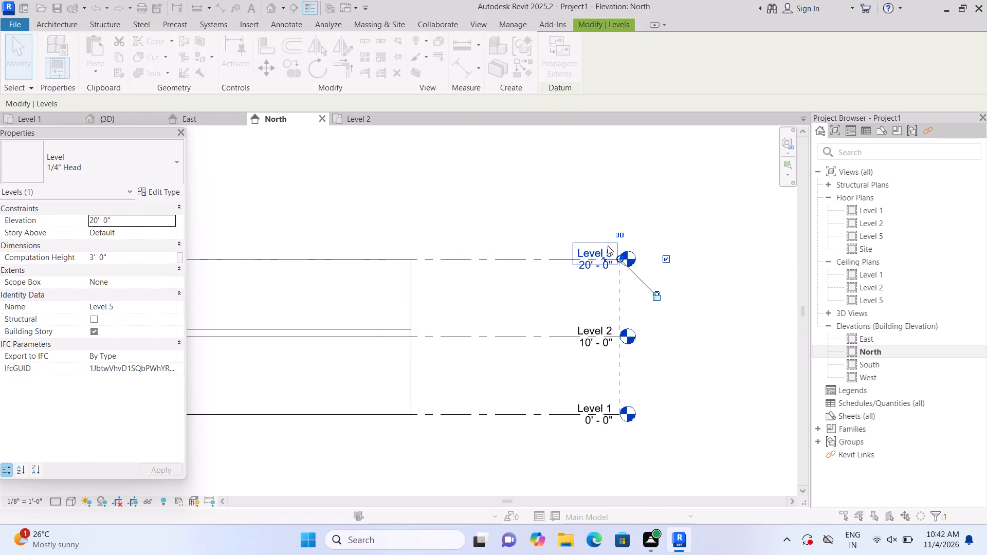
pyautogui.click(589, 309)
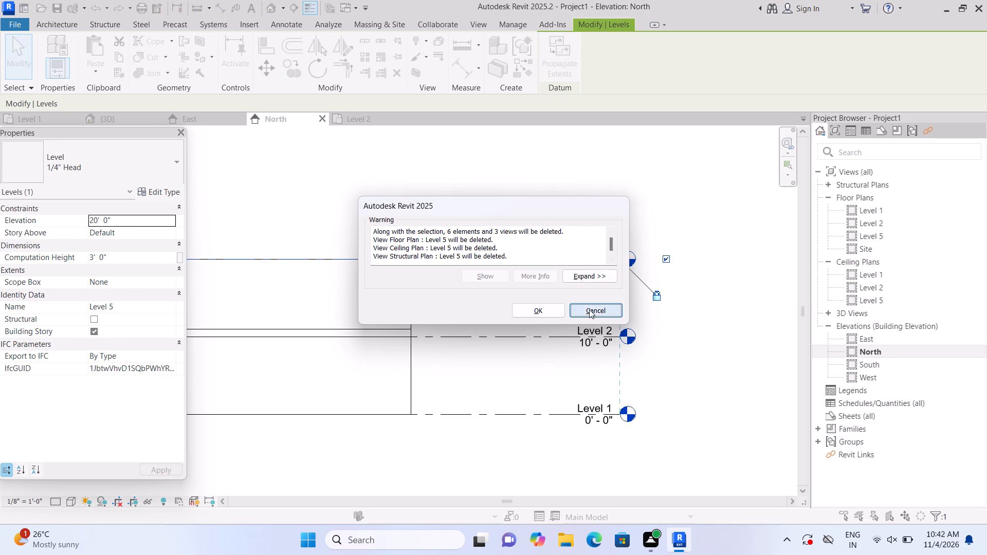
# Rename the 20'-0" level as Level 3, along with its corresponding views.
pyautogui.click(610, 249)
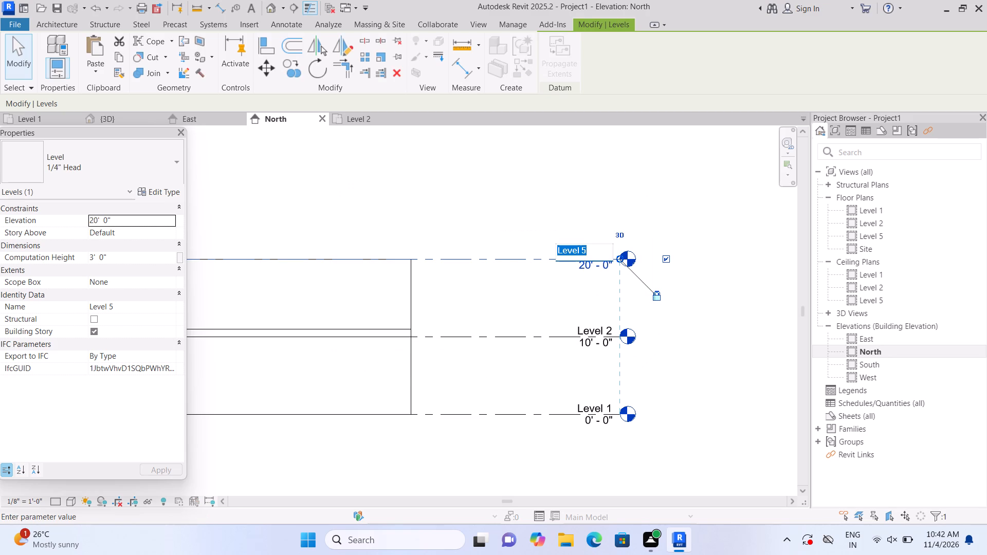
pyautogui.press('BackSpace')
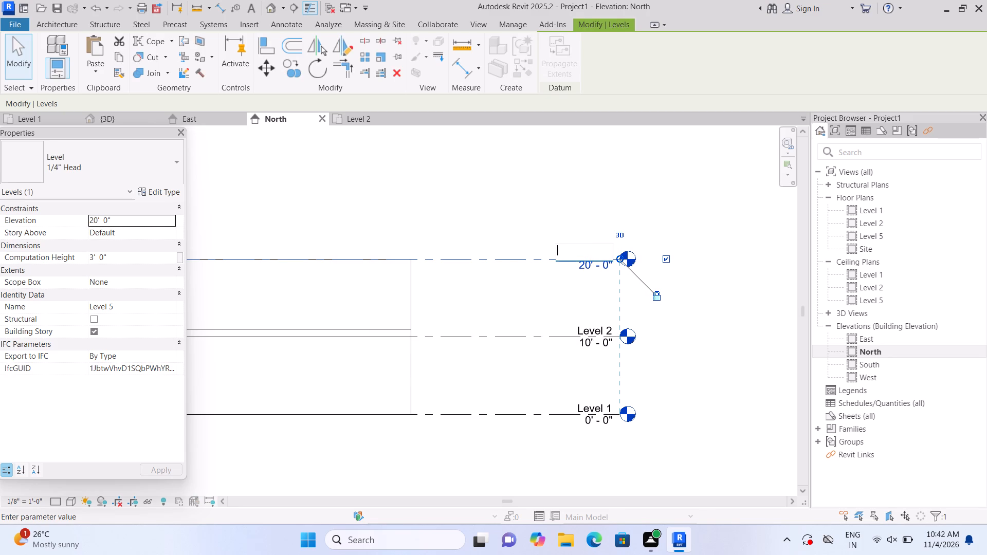
pyautogui.press('l')
pyautogui.write('evel')
pyautogui.press('space')
pyautogui.press('3')
pyautogui.press('Return')
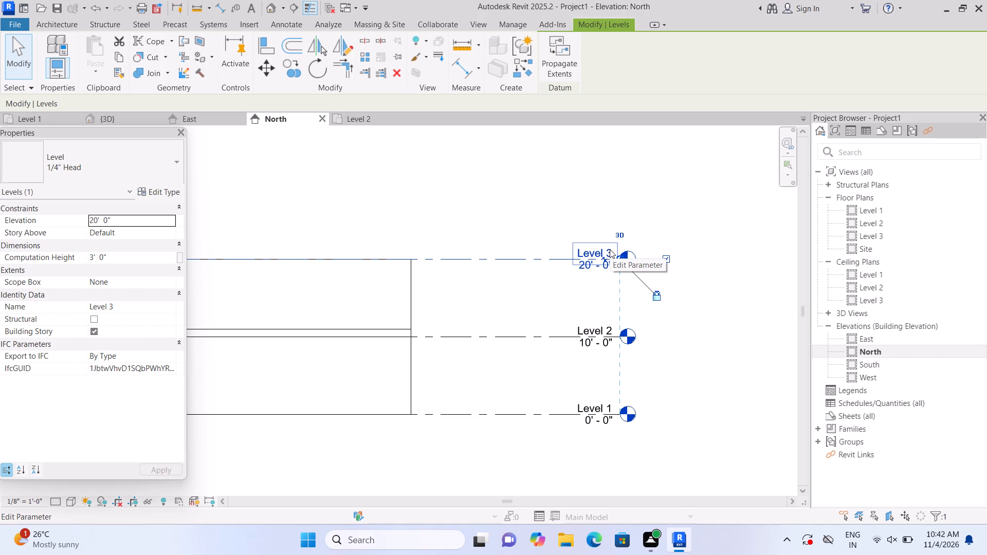
pyautogui.click(478, 185)
# Draw a new level line 10'-0" above Level 3, aligned with the existing level heads, with Create Plan View enabled.
pyautogui.scroll(-4, 490, 190)
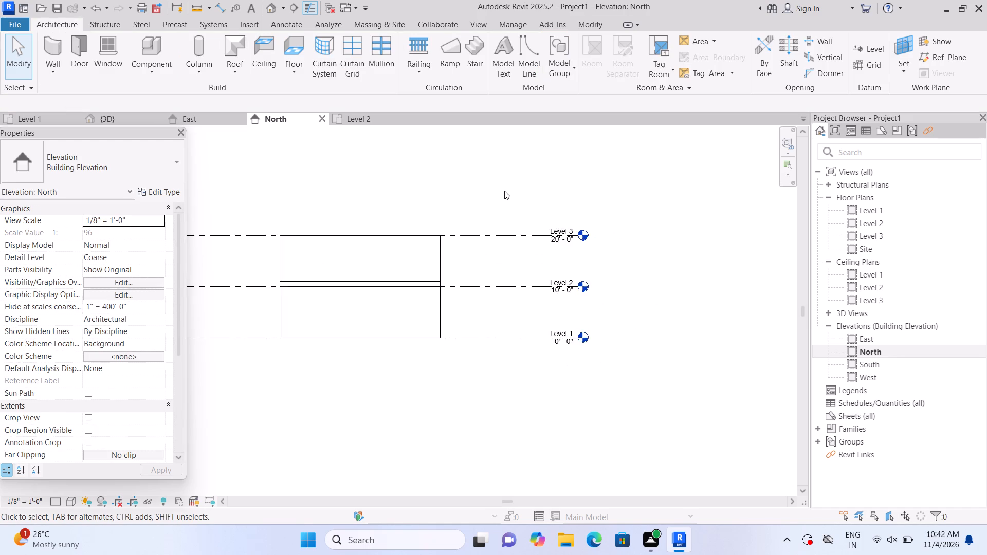
pyautogui.moveTo(454, 196); pyautogui.dragTo(565, 220, button='middle')
pyautogui.moveTo(596, 225); pyautogui.dragTo(611, 228, button='middle')
pyautogui.moveTo(632, 235); pyautogui.dragTo(647, 243, button='middle')
pyautogui.moveTo(464, 228); pyautogui.dragTo(532, 239, button='middle')
pyautogui.middleClick(532, 239)
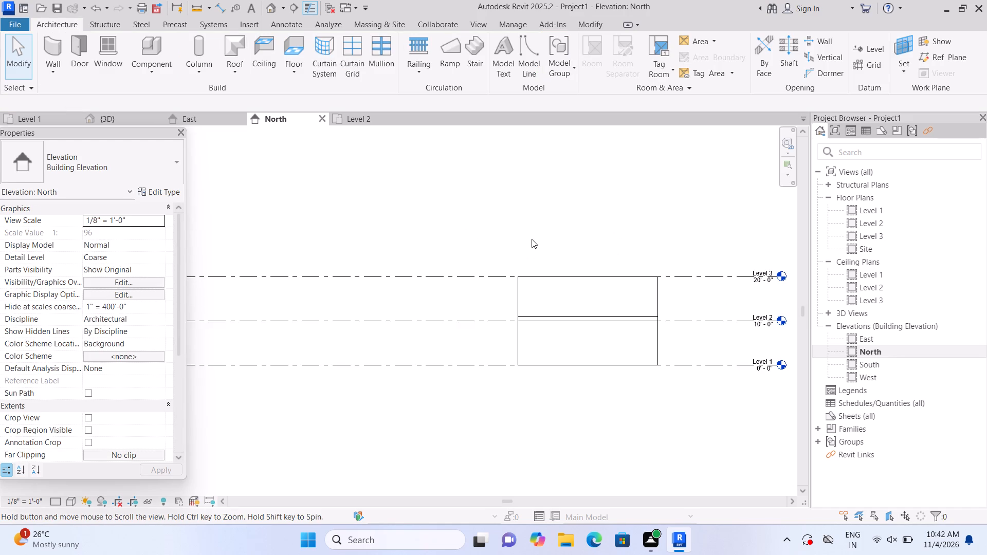
pyautogui.scroll(-3, 531, 239)
pyautogui.moveTo(518, 222); pyautogui.dragTo(529, 230, button='middle')
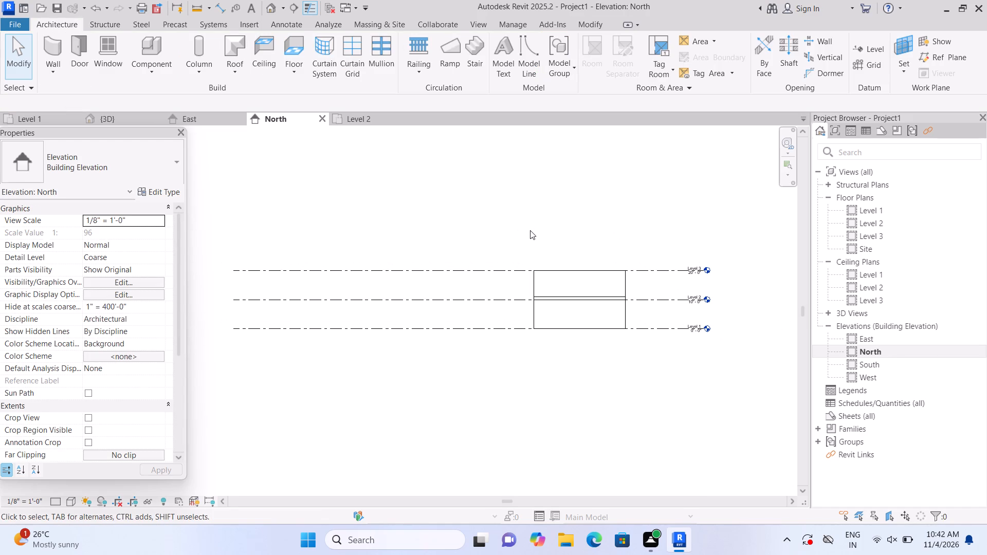
pyautogui.write('ll')
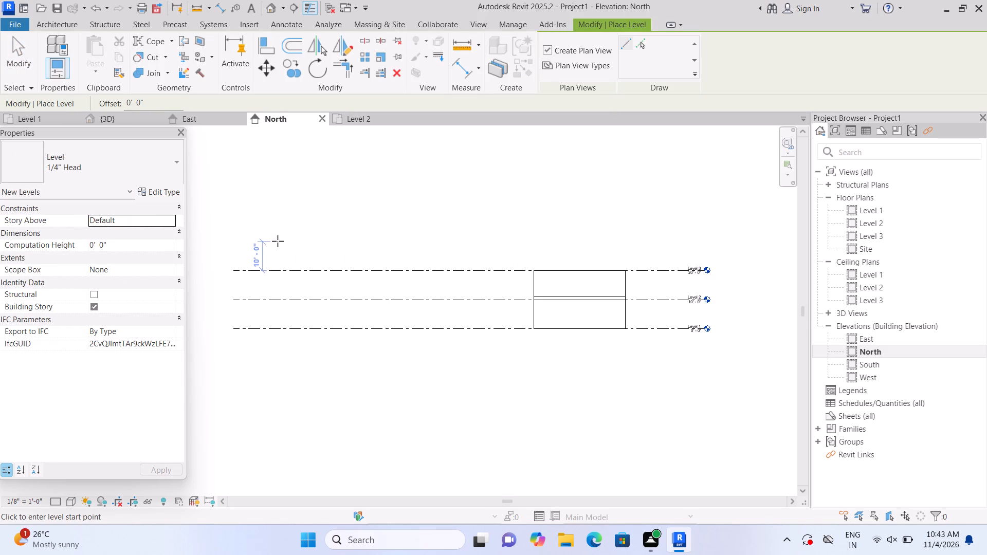
pyautogui.scroll(1, 278, 240)
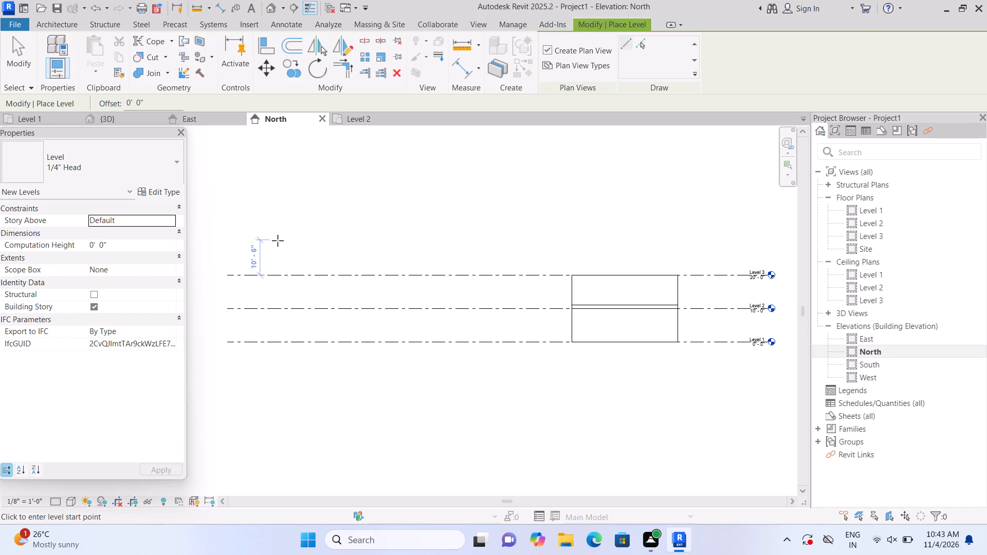
pyautogui.doubleClick(276, 242)
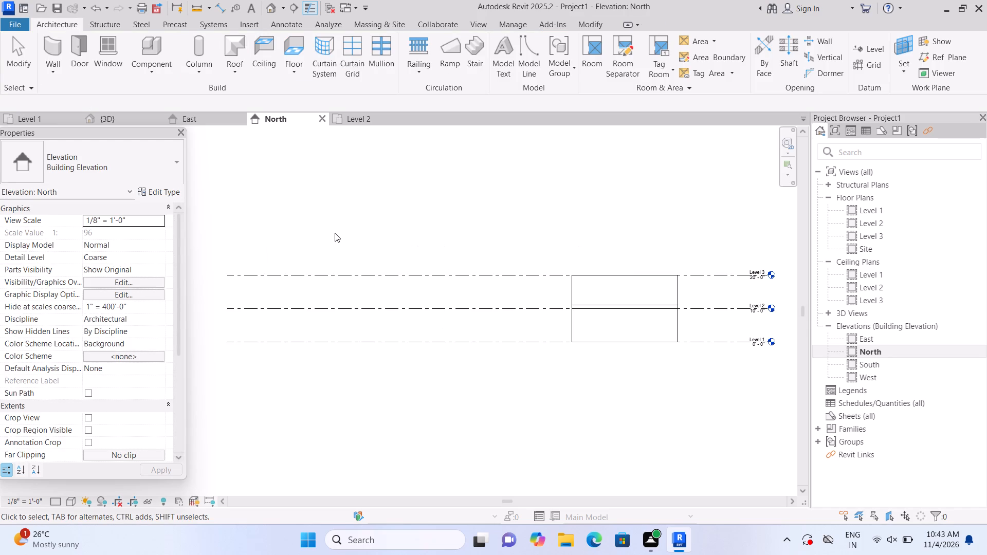
pyautogui.write('ll')
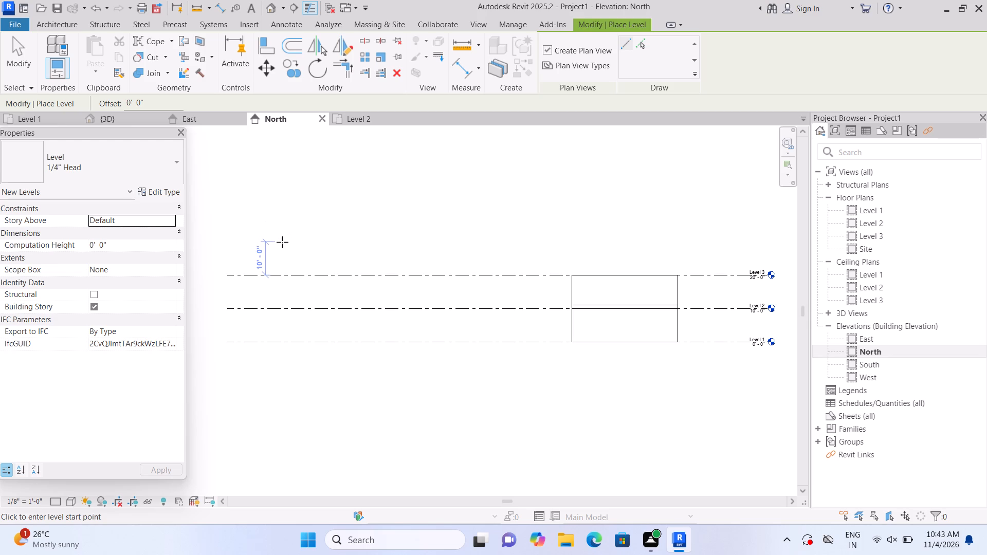
pyautogui.click(282, 242)
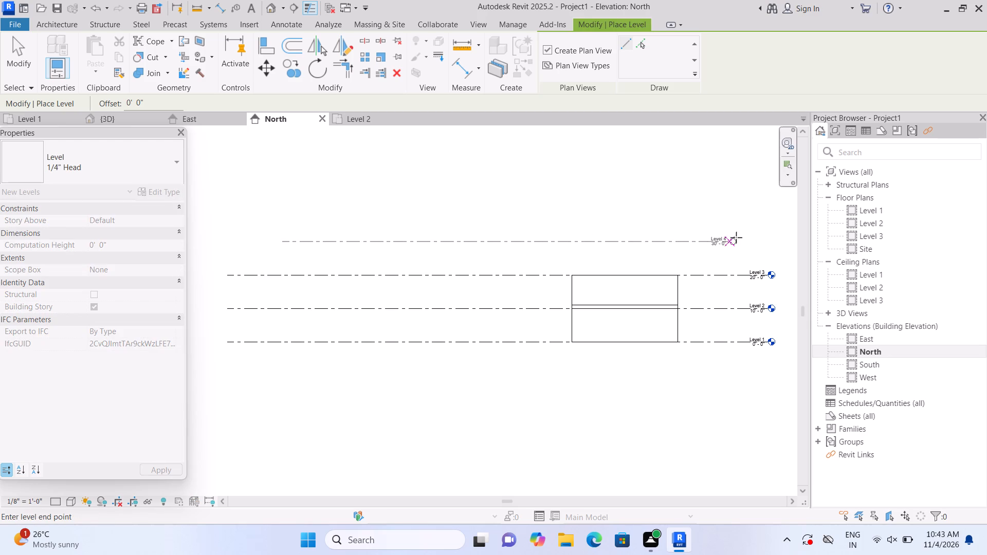
pyautogui.click(770, 244)
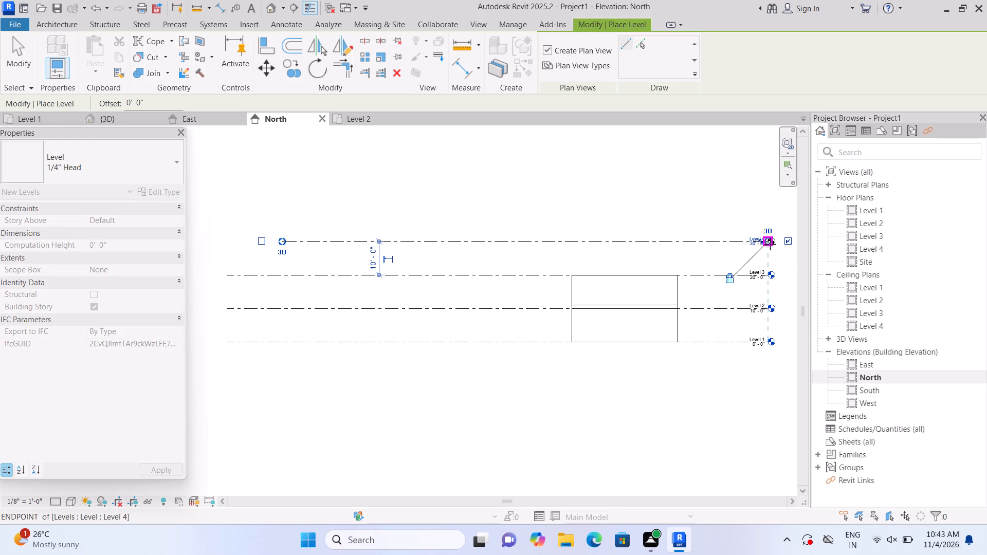
# Extend the new top level line's headless end to line up with the ends of the levels below.
pyautogui.moveTo(282, 240); pyautogui.dragTo(247, 242)
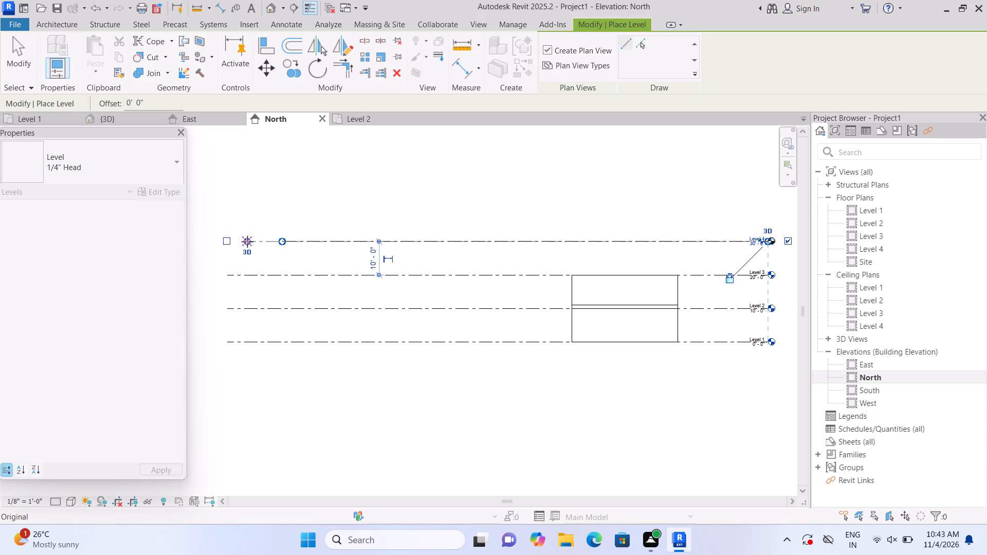
pyautogui.moveTo(247, 242); pyautogui.dragTo(230, 246)
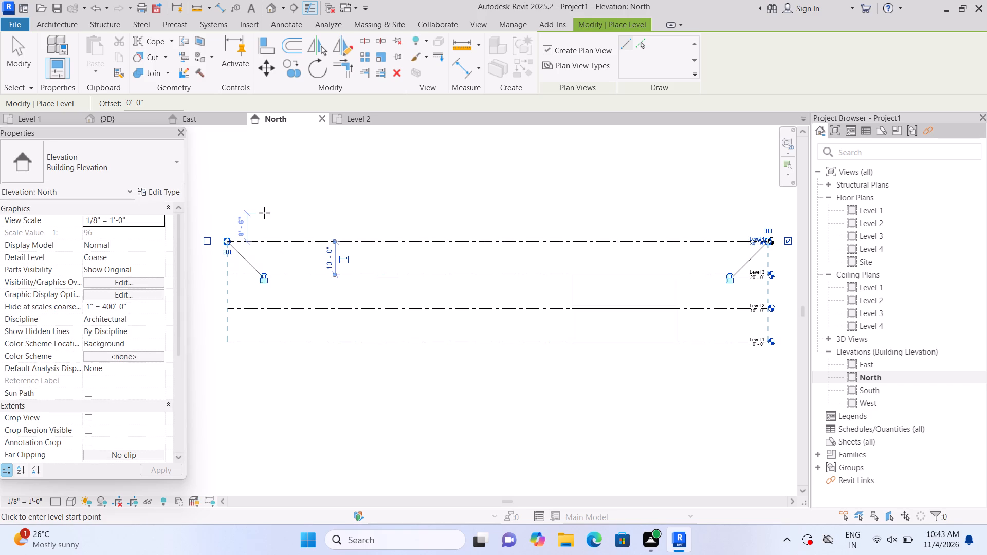
pyautogui.press('Escape')
pyautogui.press('Escape')
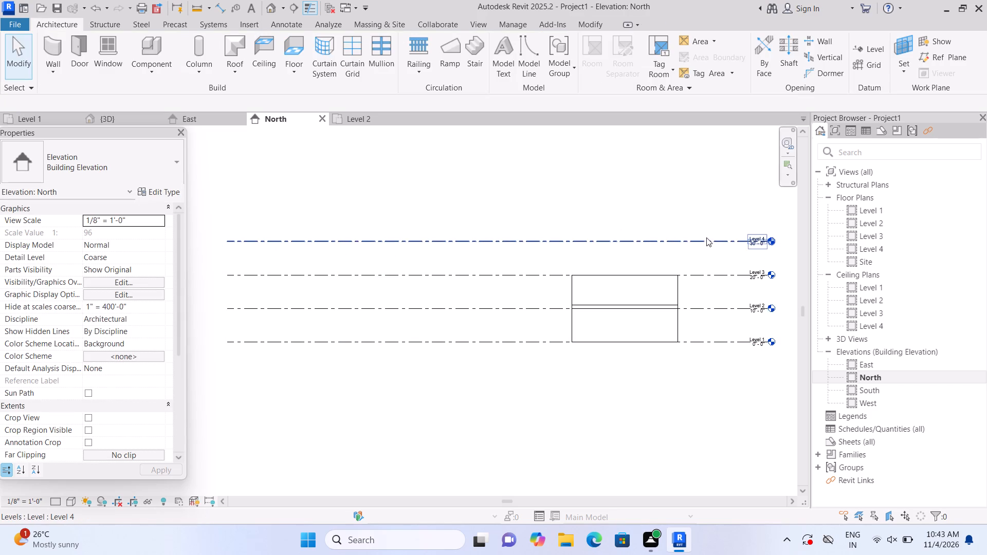
# Open the Level 3 floor plan and set its underlay base level to Level 2.
pyautogui.tripleClick(853, 222)
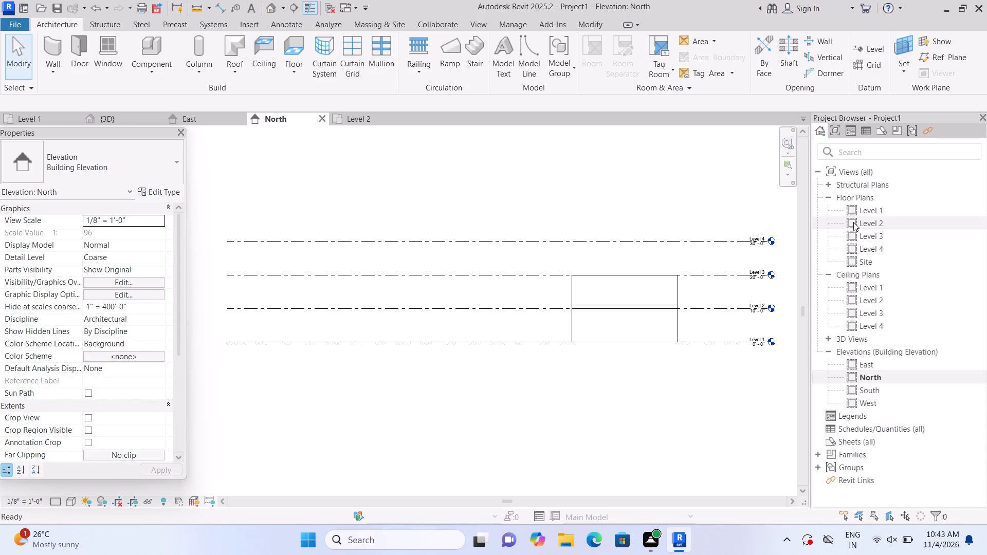
pyautogui.doubleClick(854, 235)
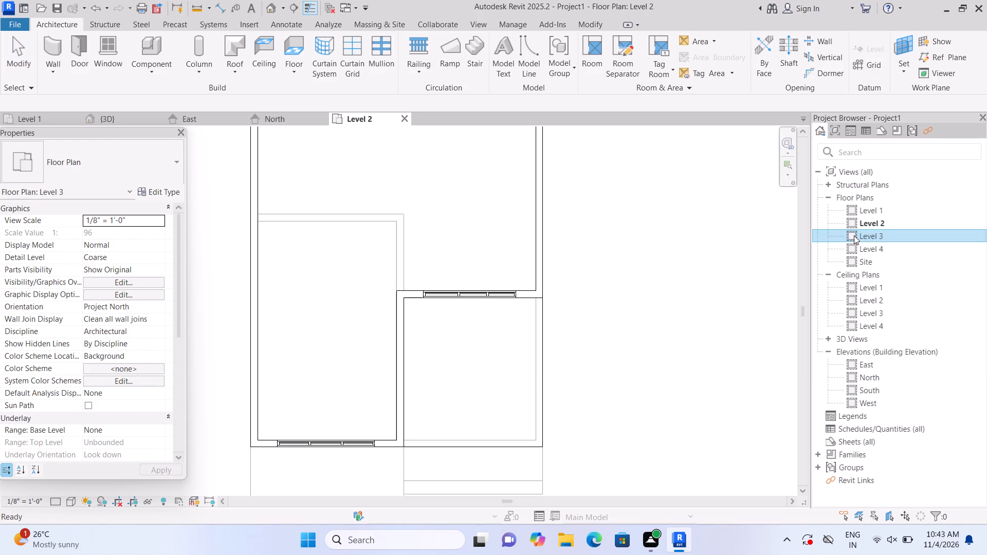
pyautogui.click(167, 414)
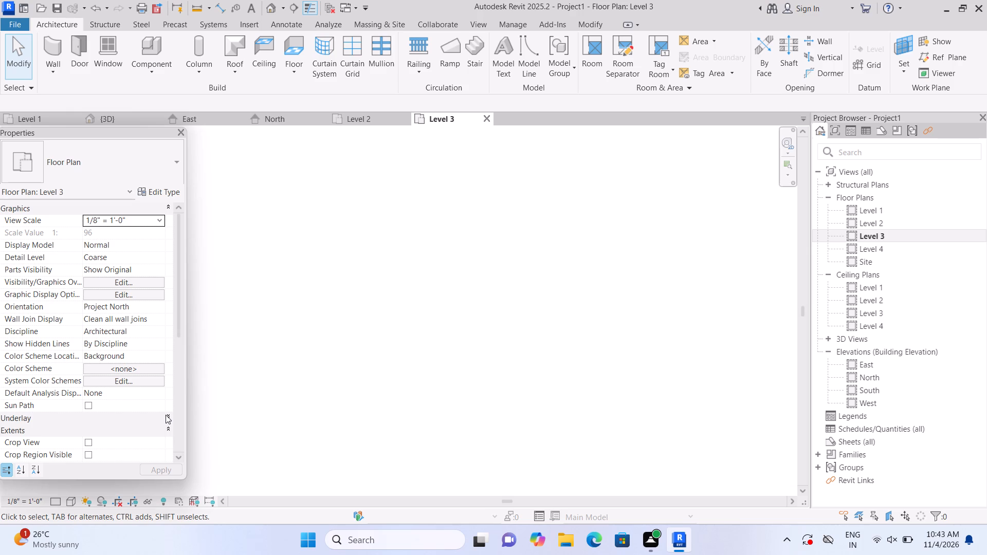
pyautogui.click(167, 415)
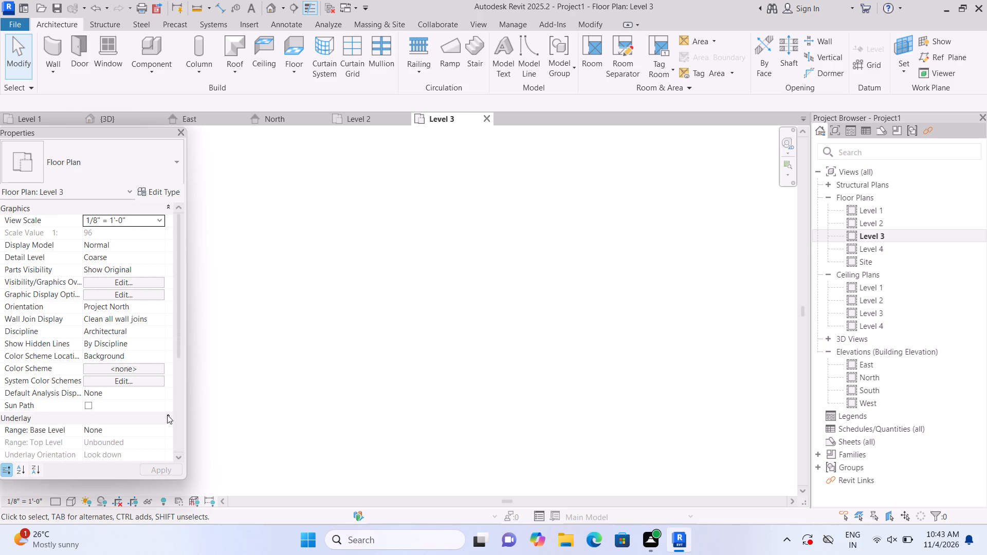
pyautogui.click(132, 432)
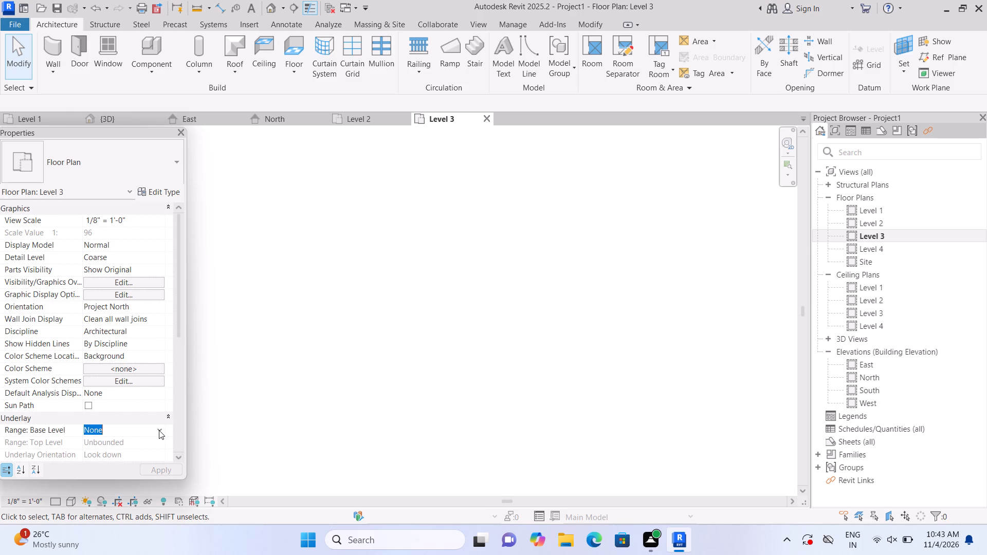
pyautogui.click(159, 430)
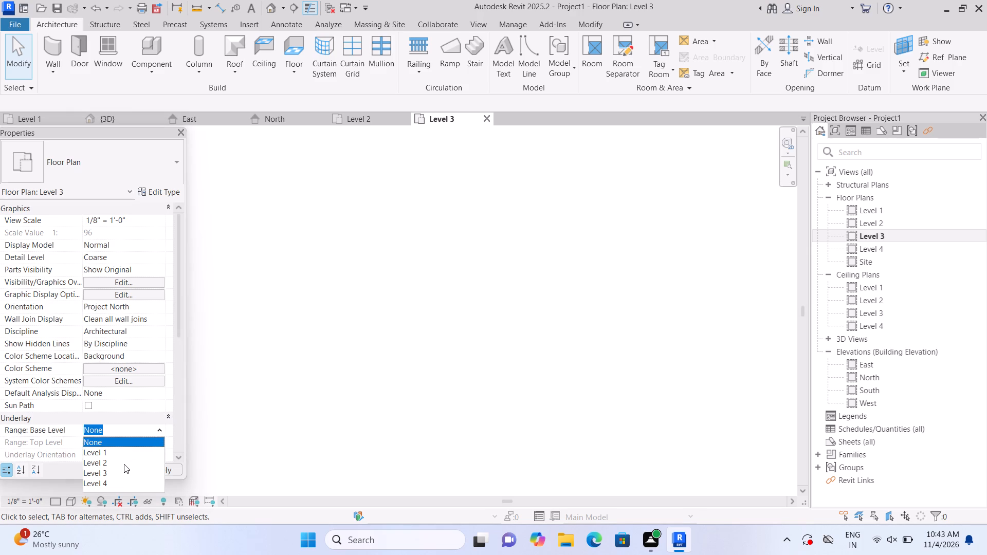
pyautogui.click(108, 462)
pyautogui.click(167, 466)
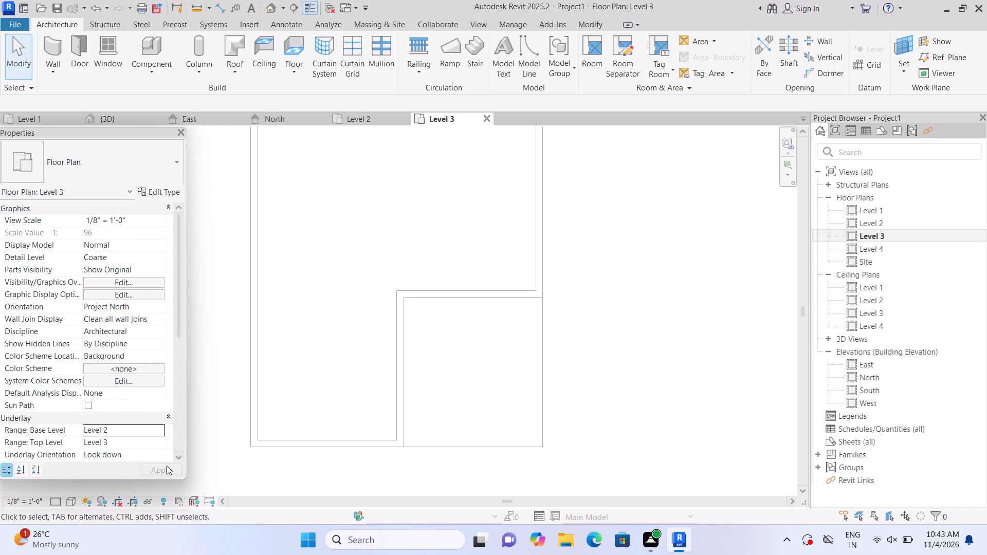
# Create a Generic - 12" footprint roof on Level 3 with a slope-defining rectangular boundary around the house's full outer outline, including the recessed corner.
pyautogui.scroll(-4, 362, 411)
pyautogui.moveTo(346, 411); pyautogui.dragTo(401, 405, button='middle')
pyautogui.scroll(1, 401, 405)
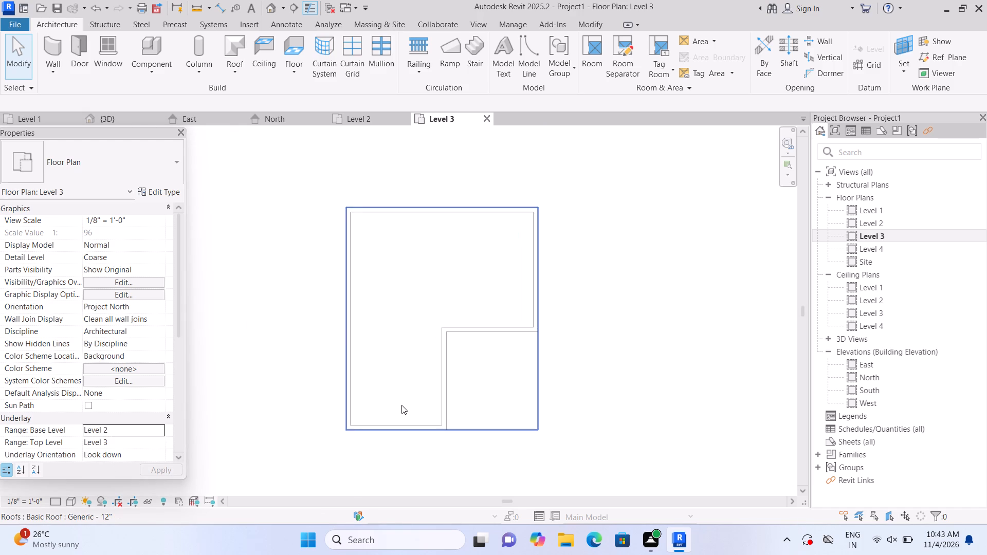
pyautogui.click(236, 77)
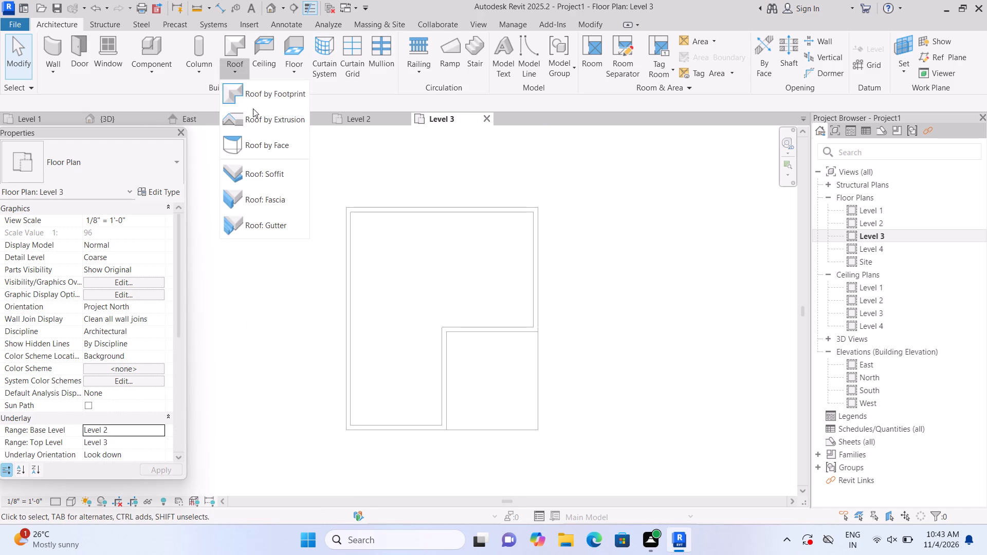
pyautogui.click(253, 94)
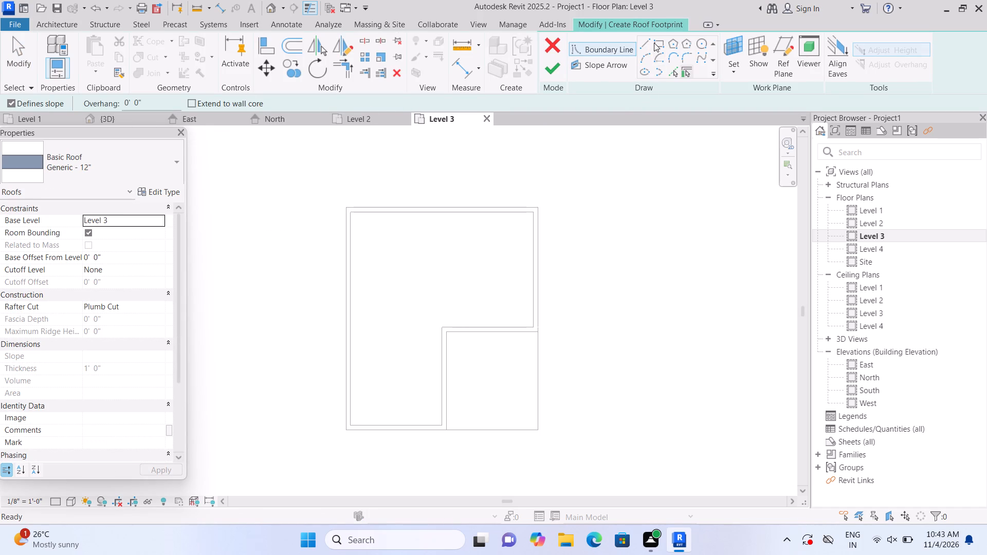
pyautogui.click(654, 43)
pyautogui.scroll(2, 395, 246)
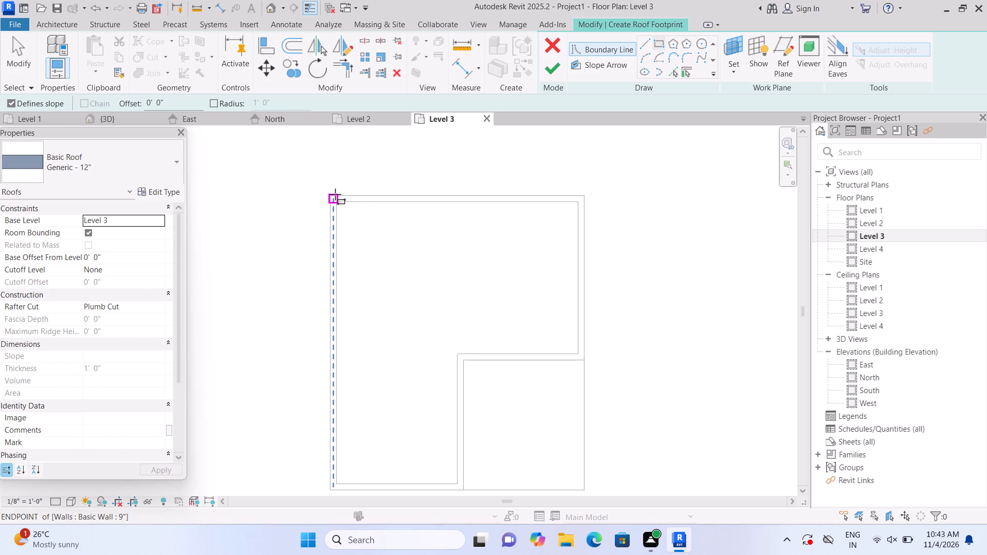
pyautogui.click(334, 194)
pyautogui.moveTo(484, 291); pyautogui.dragTo(432, 222, button='middle')
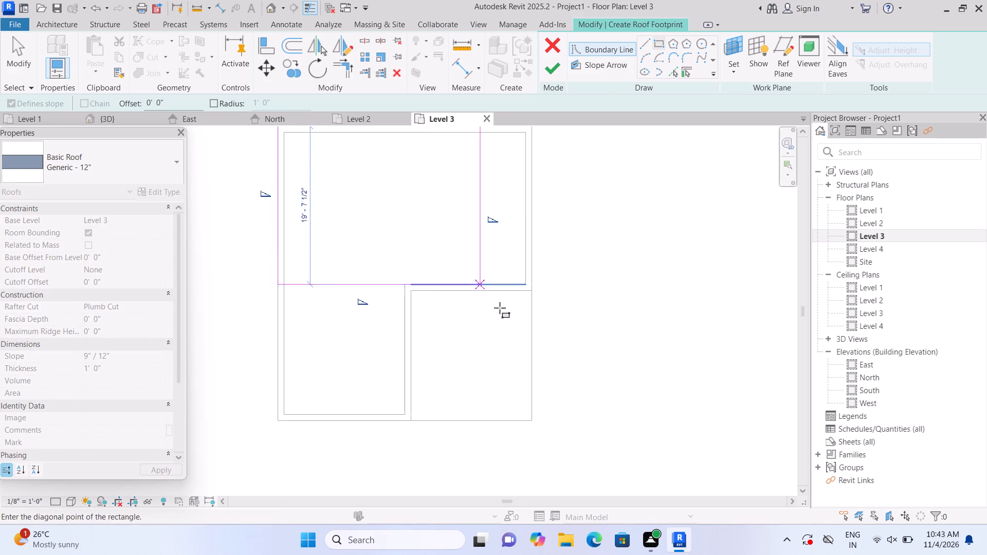
pyautogui.click(532, 420)
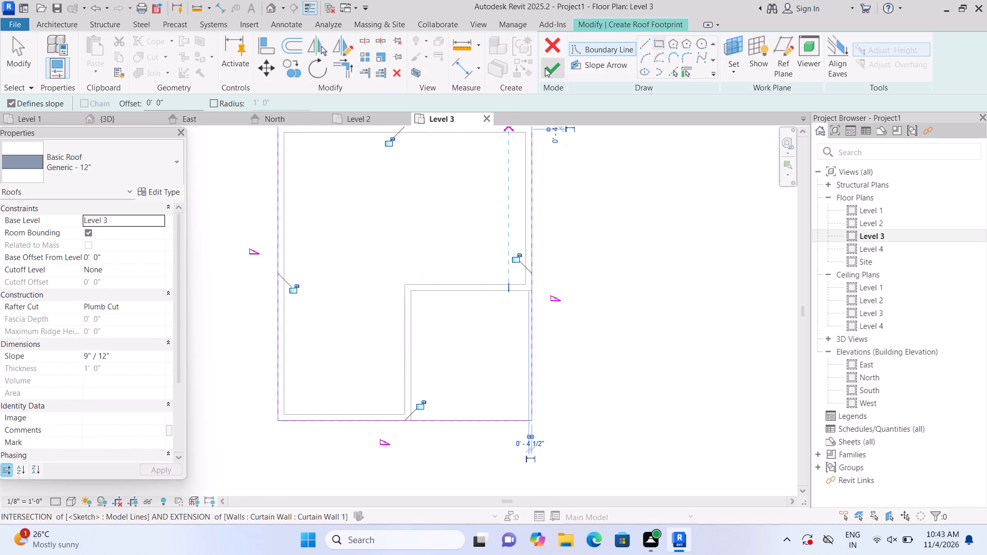
pyautogui.click(546, 67)
# In the 3D view, set the new upper roof's slope to 0" / 12" to make it flat.
pyautogui.click(271, 4)
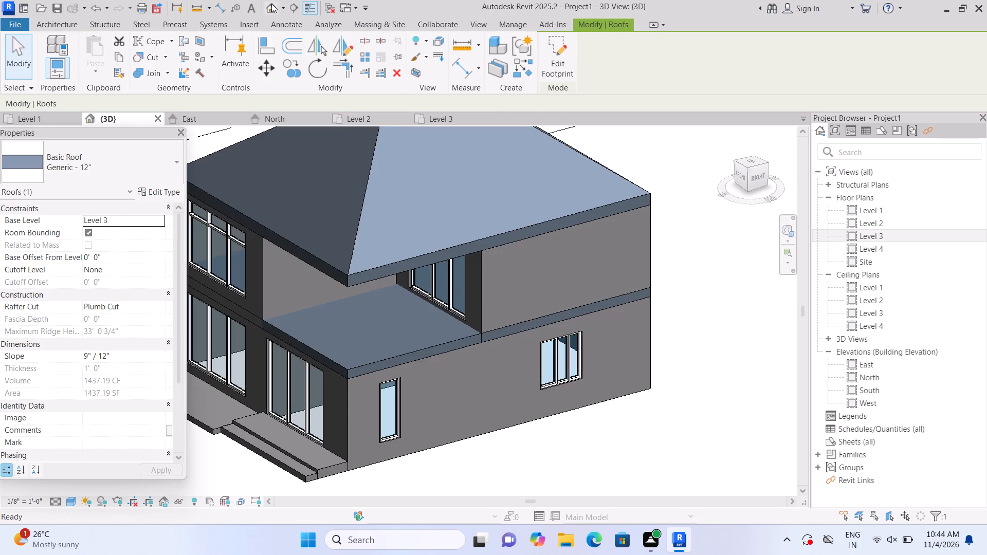
pyautogui.scroll(-2, 310, 298)
pyautogui.moveTo(320, 298); pyautogui.dragTo(352, 343, button='middle')
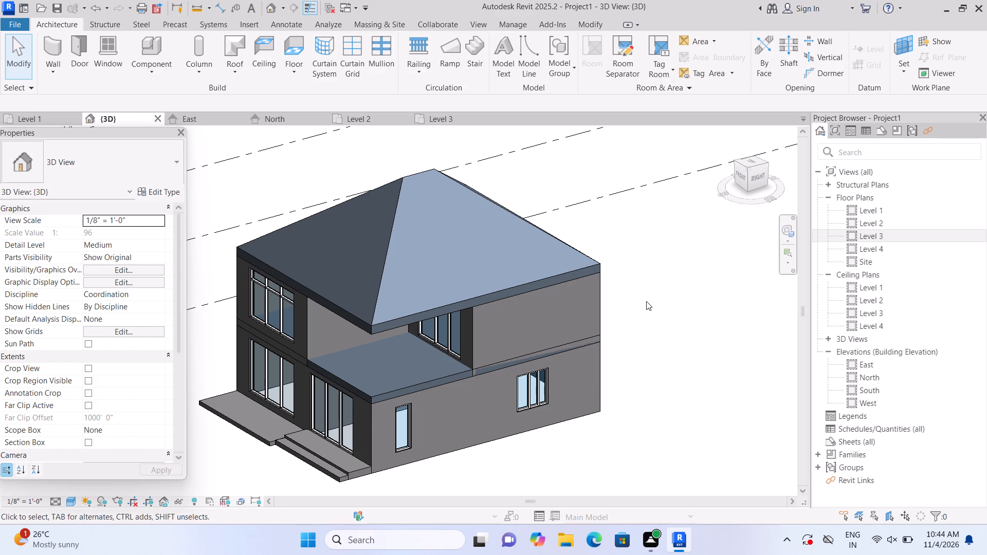
pyautogui.scroll(2, 468, 263)
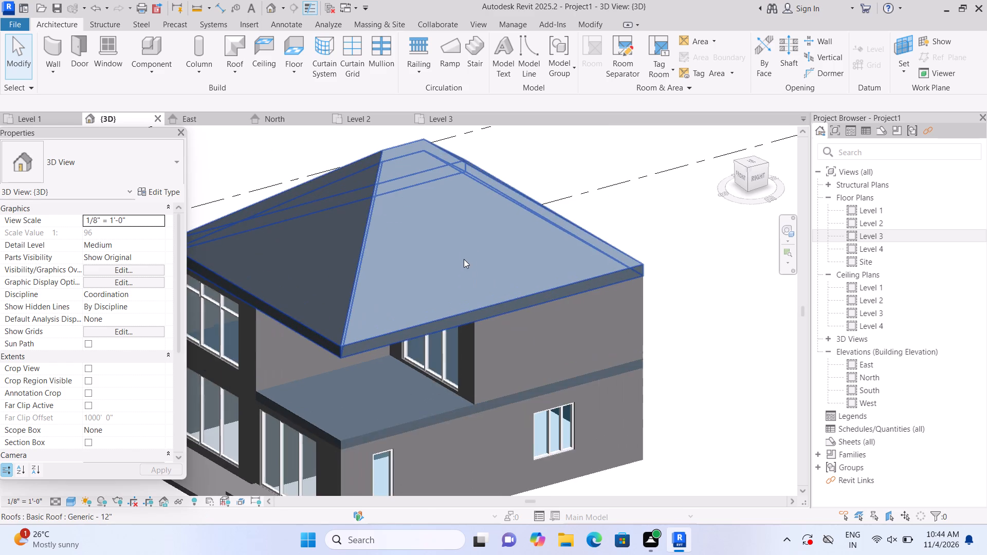
pyautogui.scroll(-2, 486, 264)
pyautogui.moveTo(498, 270); pyautogui.dragTo(578, 274, button='middle')
pyautogui.scroll(1, 557, 253)
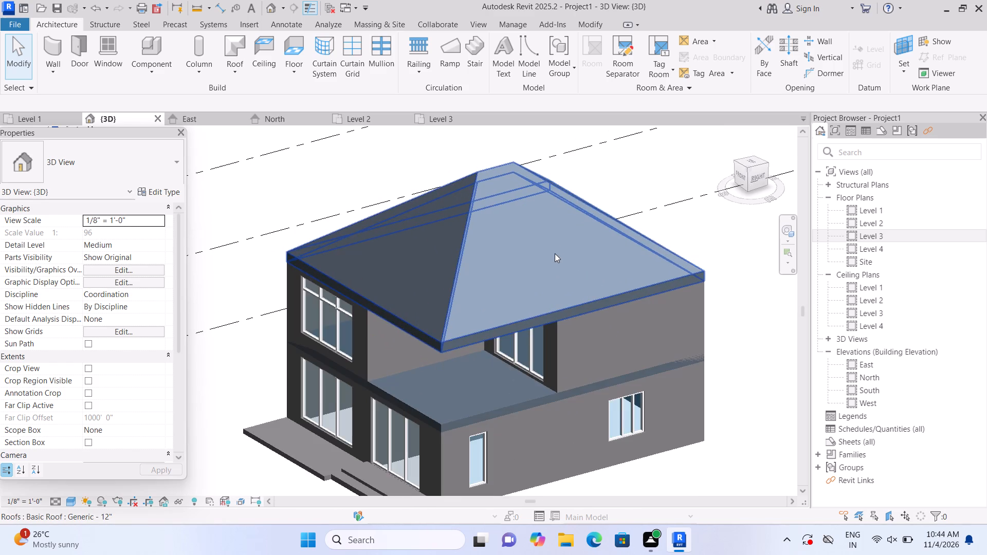
pyautogui.click(550, 252)
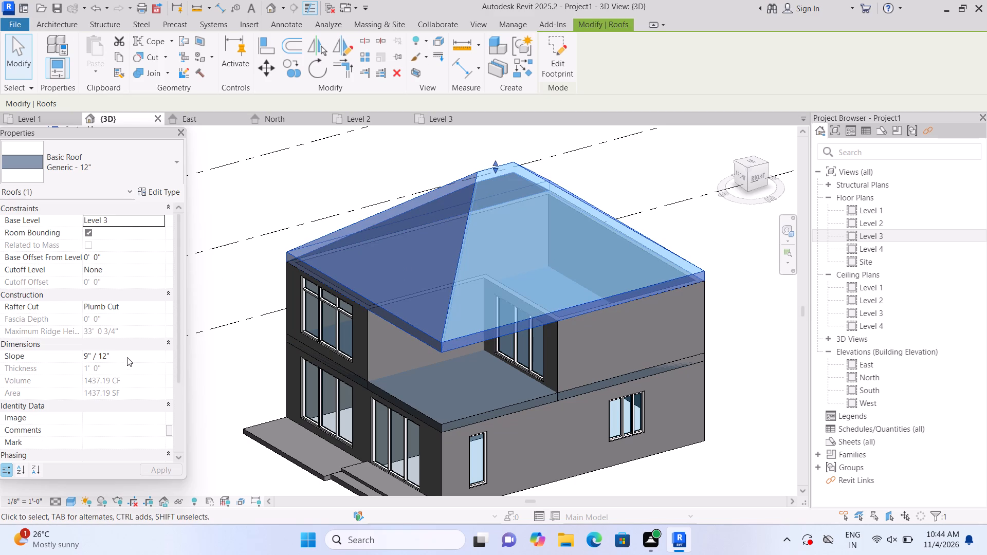
pyautogui.click(127, 357)
pyautogui.press('BackSpace')
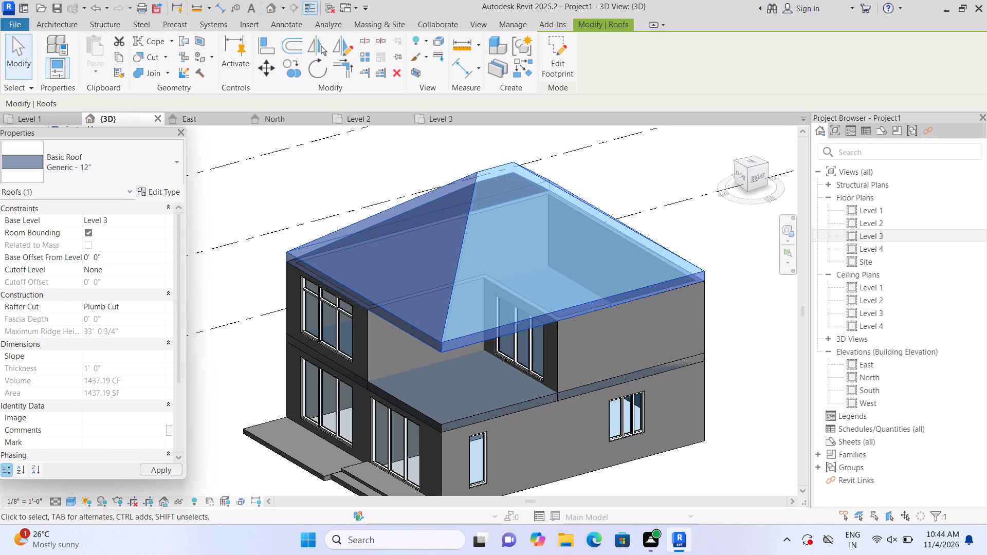
pyautogui.press('0')
pyautogui.press('Return')
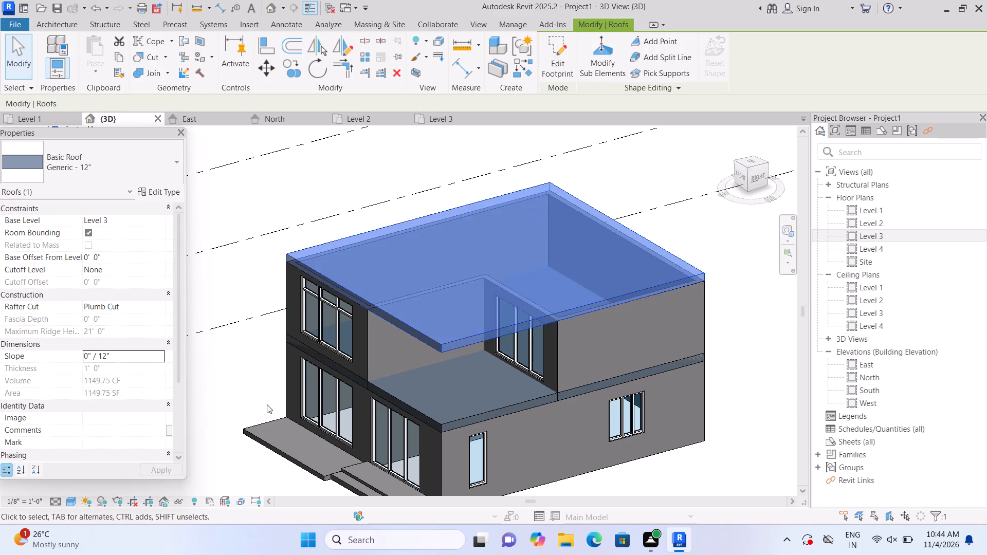
pyautogui.click(267, 404)
pyautogui.scroll(-1, 266, 402)
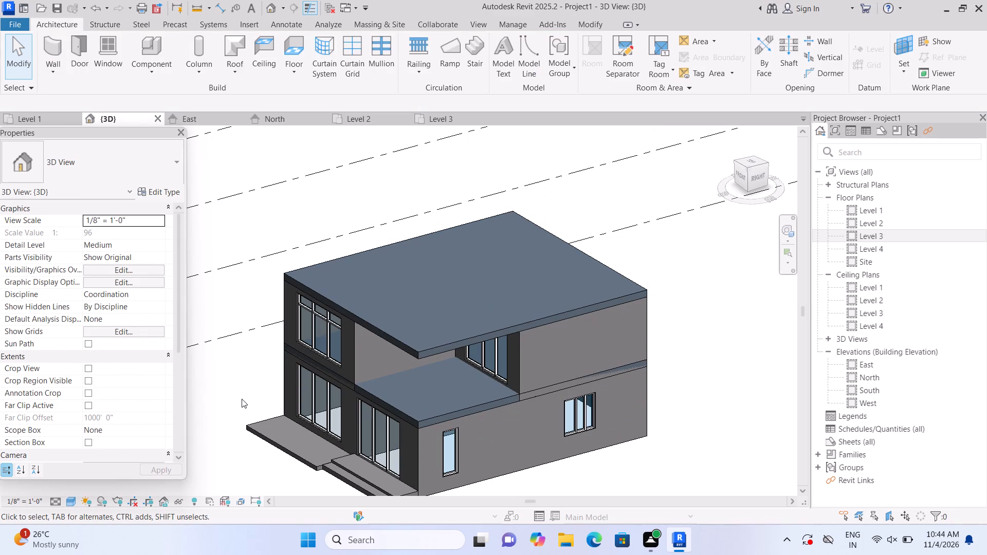
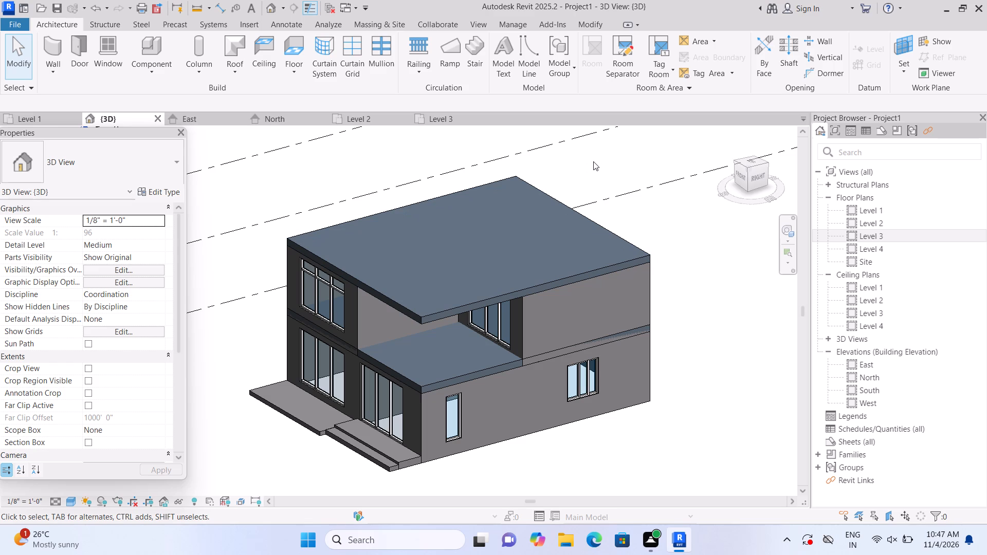
# Start an in-place model in the Generic Models category, accepting the proposed name.
pyautogui.scroll(3, 366, 378)
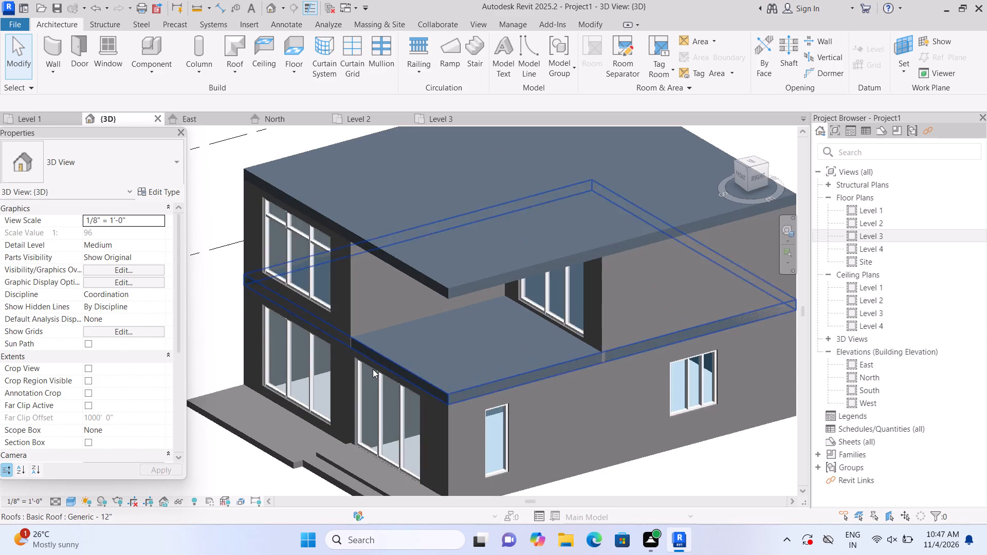
pyautogui.click(148, 74)
pyautogui.click(169, 120)
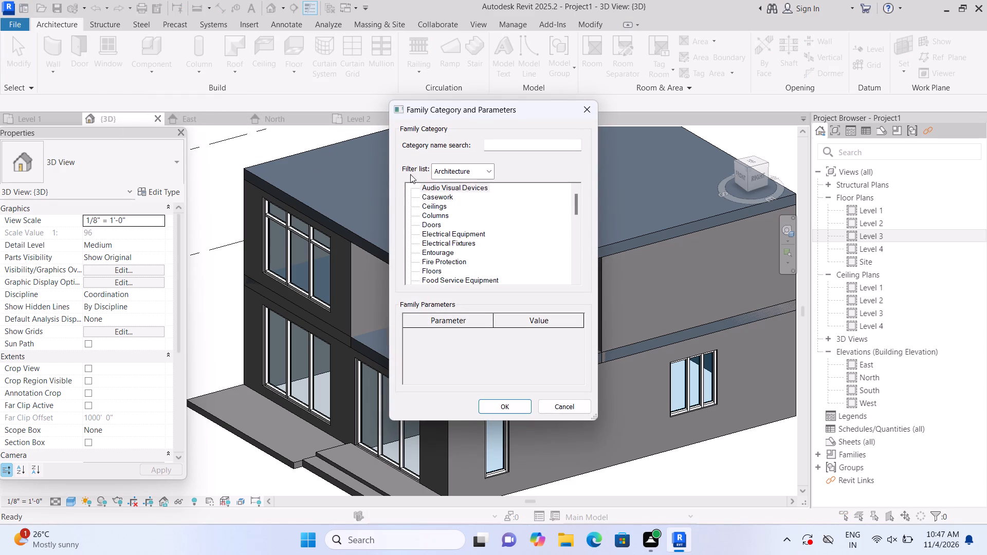
pyautogui.scroll(-8, 429, 181)
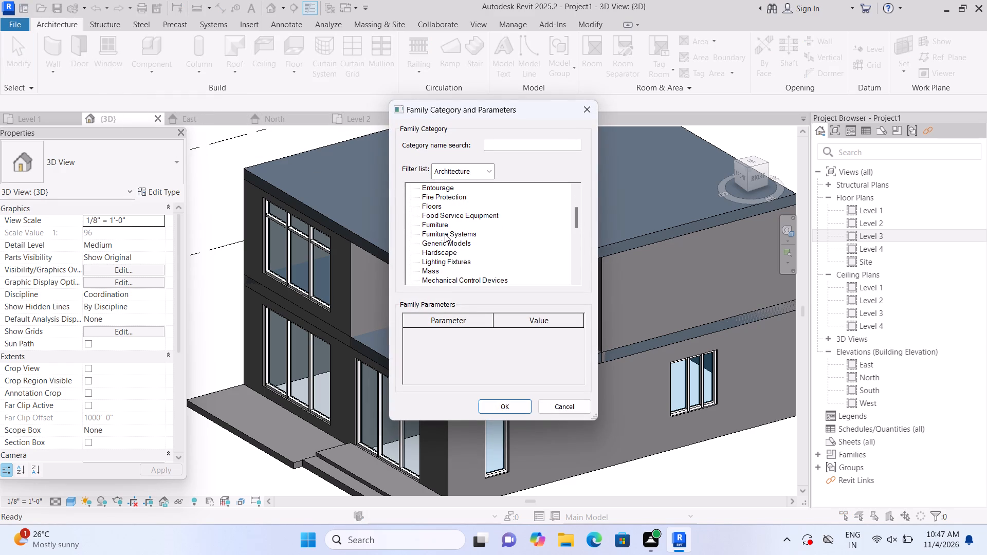
pyautogui.click(444, 238)
pyautogui.click(504, 409)
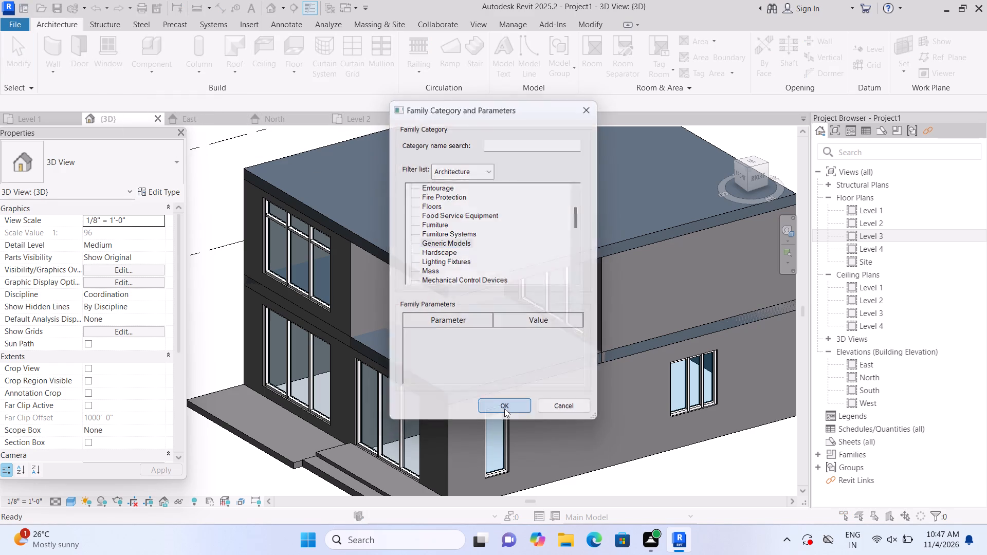
pyautogui.click(513, 288)
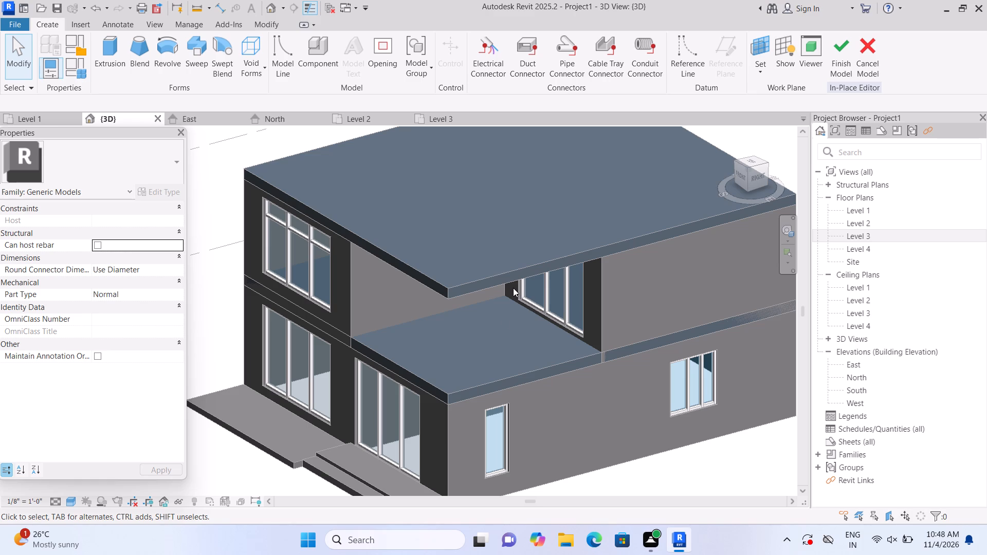
# Start an extrusion and set its work plane to the front edge face of the lower roof above the entrance windows.
pyautogui.scroll(3, 406, 385)
pyautogui.moveTo(403, 394); pyautogui.dragTo(401, 368, button='middle')
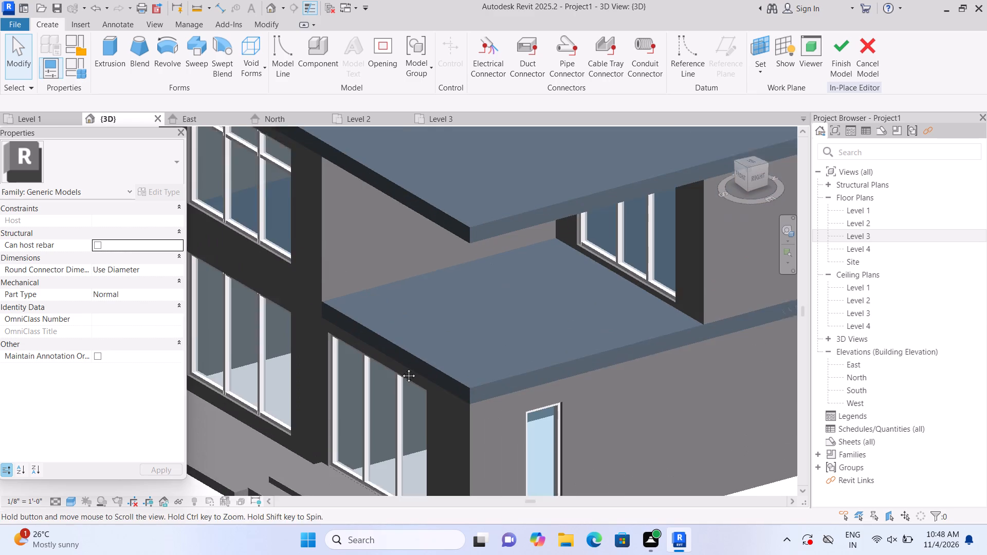
pyautogui.moveTo(401, 368); pyautogui.dragTo(401, 363, button='middle')
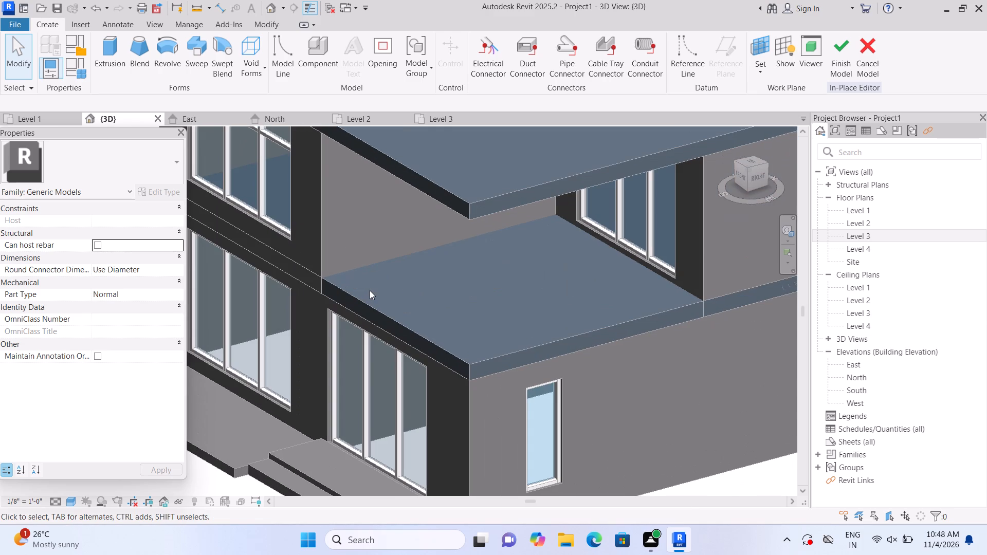
pyautogui.click(106, 62)
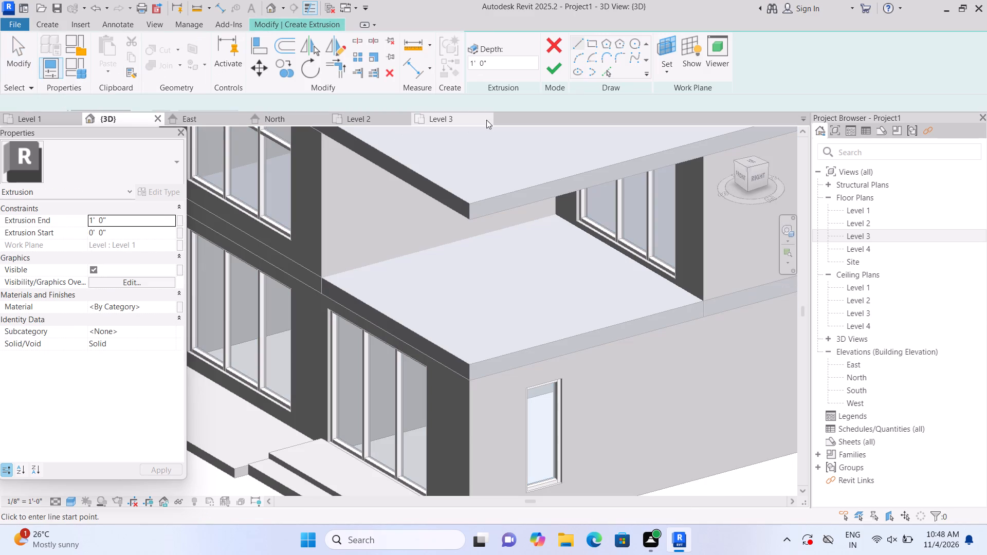
pyautogui.click(667, 76)
pyautogui.click(680, 113)
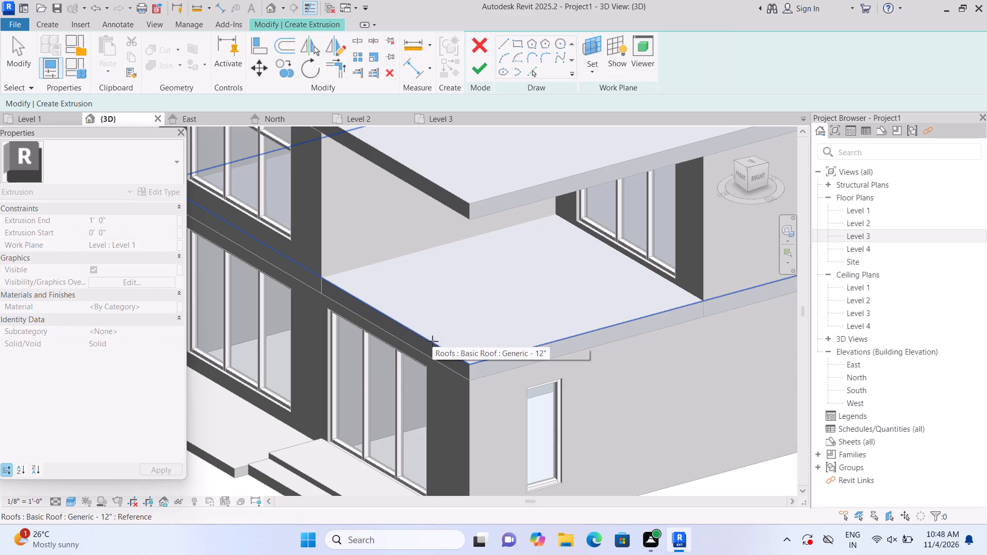
pyautogui.scroll(1, 423, 330)
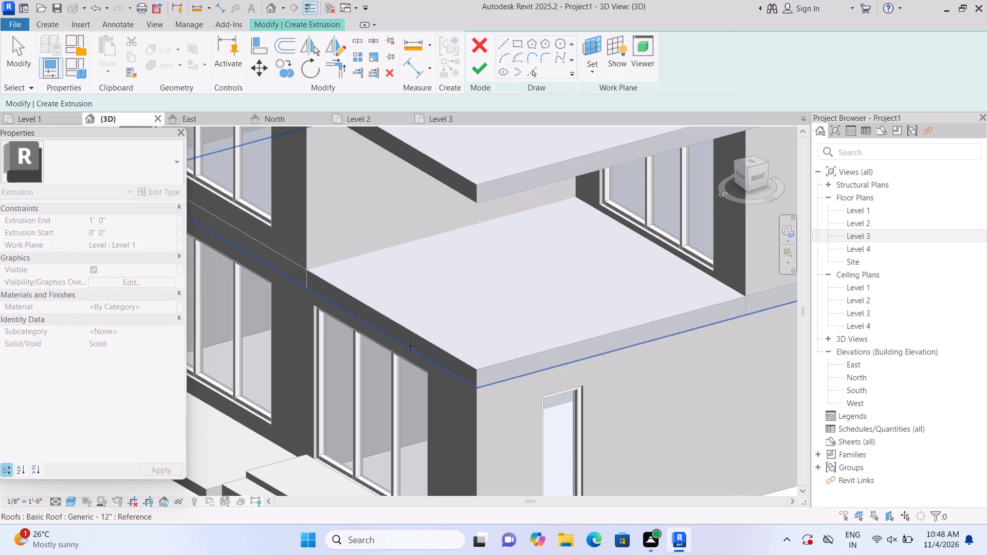
pyautogui.scroll(3, 421, 343)
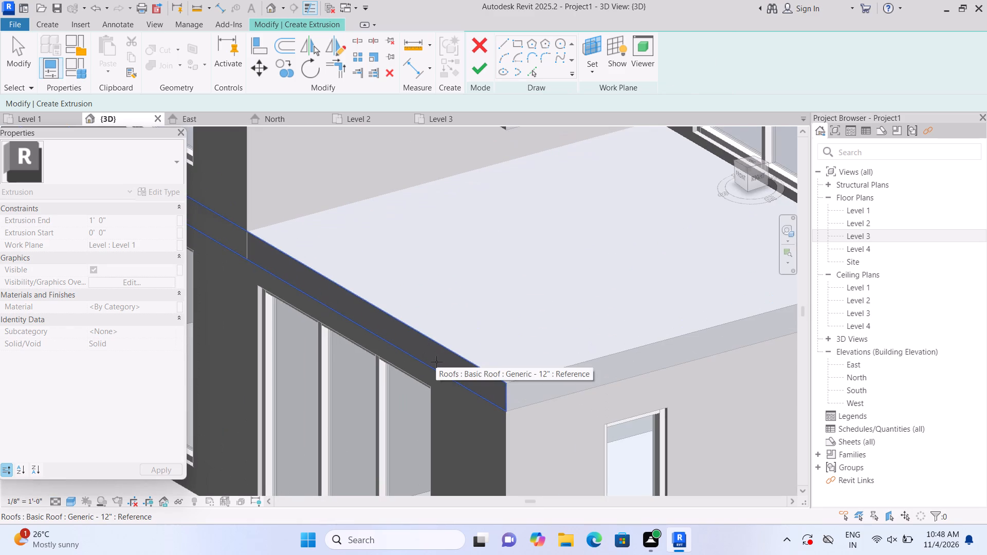
pyautogui.click(436, 362)
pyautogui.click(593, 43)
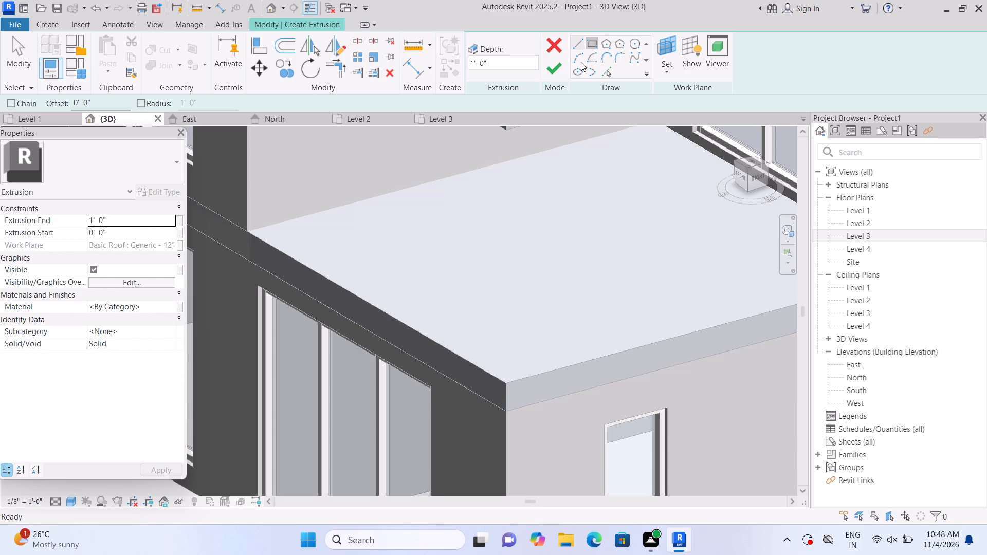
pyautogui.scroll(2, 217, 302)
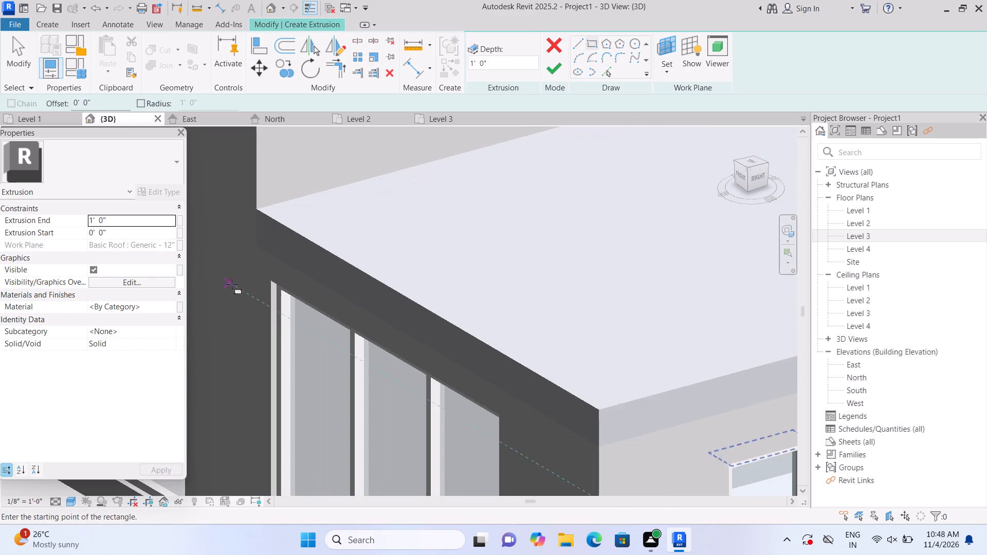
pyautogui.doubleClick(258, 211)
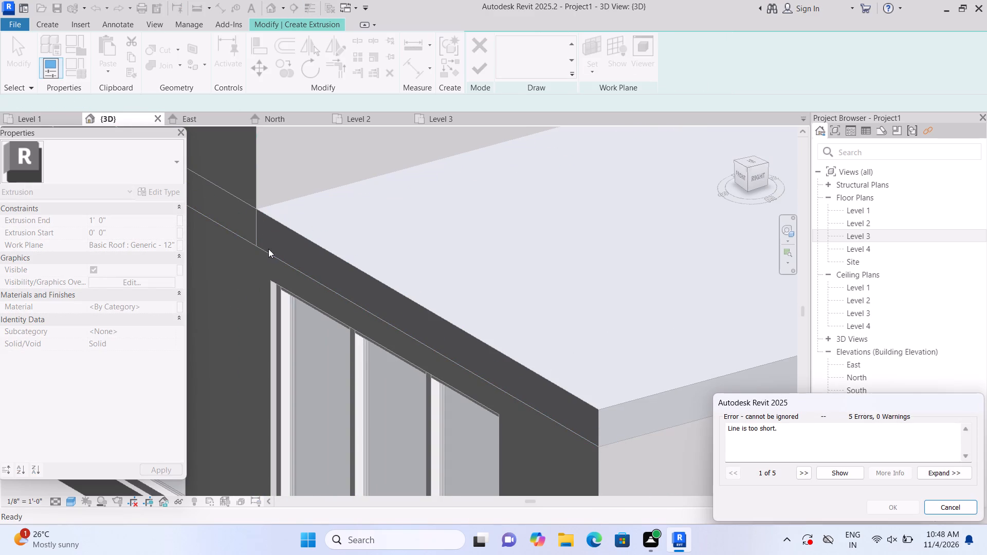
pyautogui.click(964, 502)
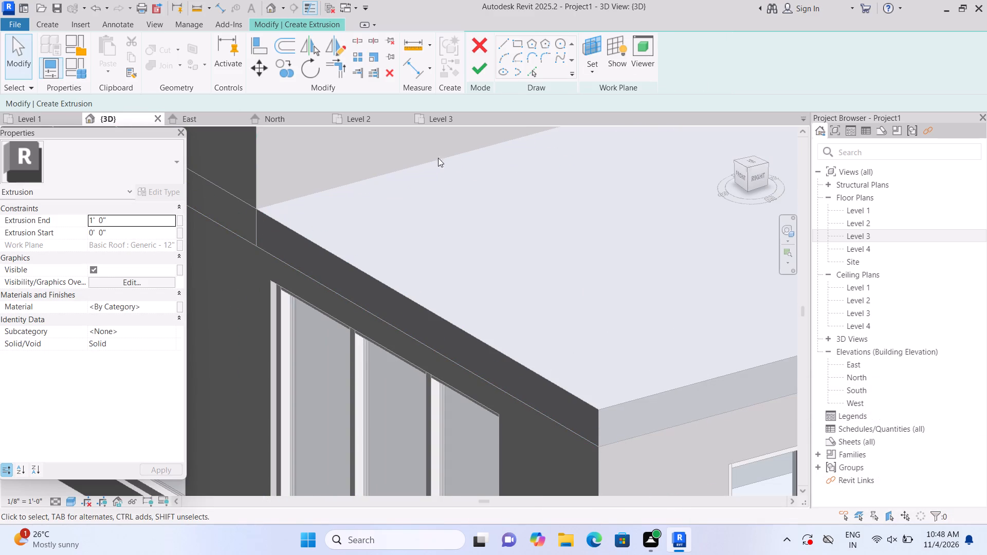
# Sketch a 15'-0" rectangle over the full height of the lower roof's front edge and finish the extrusion at 1' 0" depth.
pyautogui.click(516, 42)
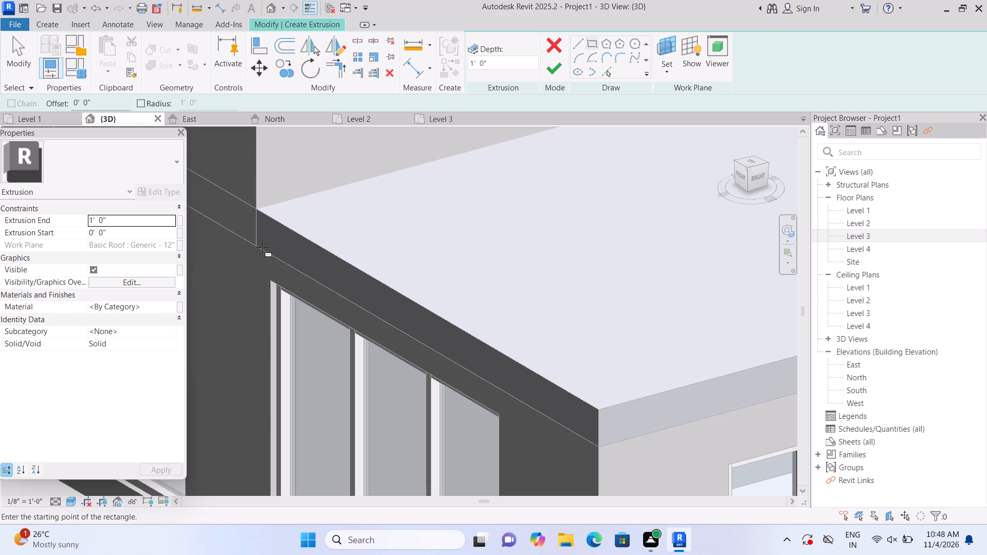
pyautogui.click(256, 243)
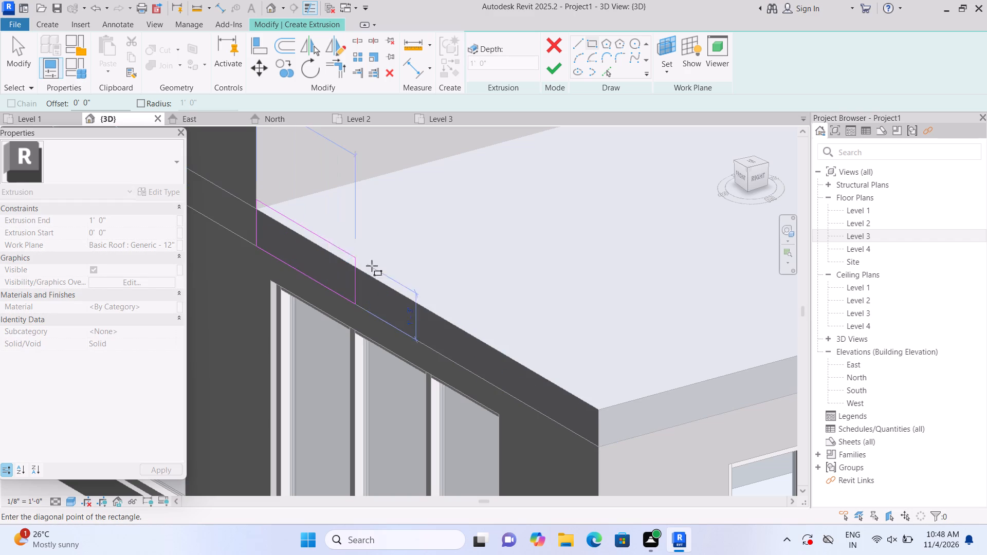
pyautogui.click(598, 413)
pyautogui.click(548, 75)
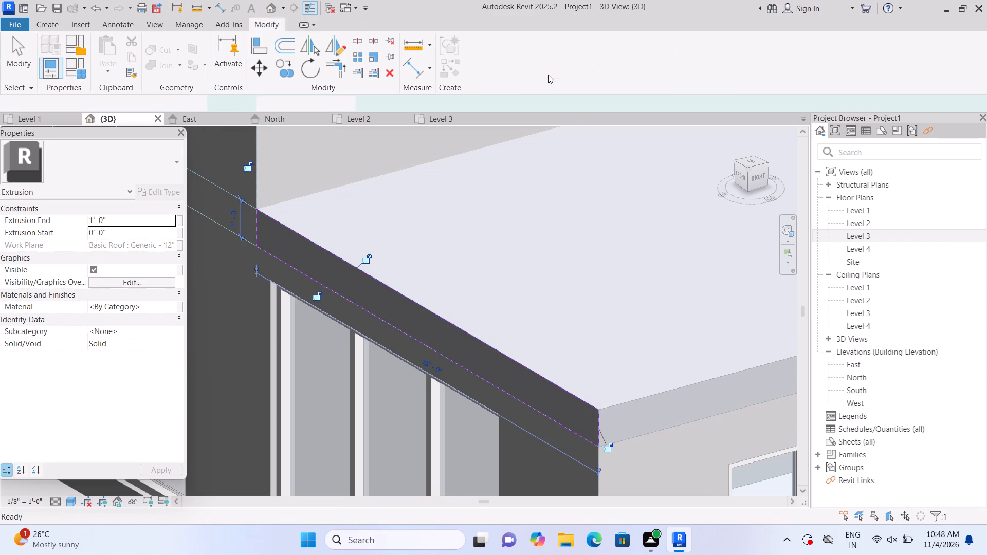
pyautogui.scroll(-2, 534, 194)
pyautogui.moveTo(529, 201); pyautogui.dragTo(451, 134, button='middle')
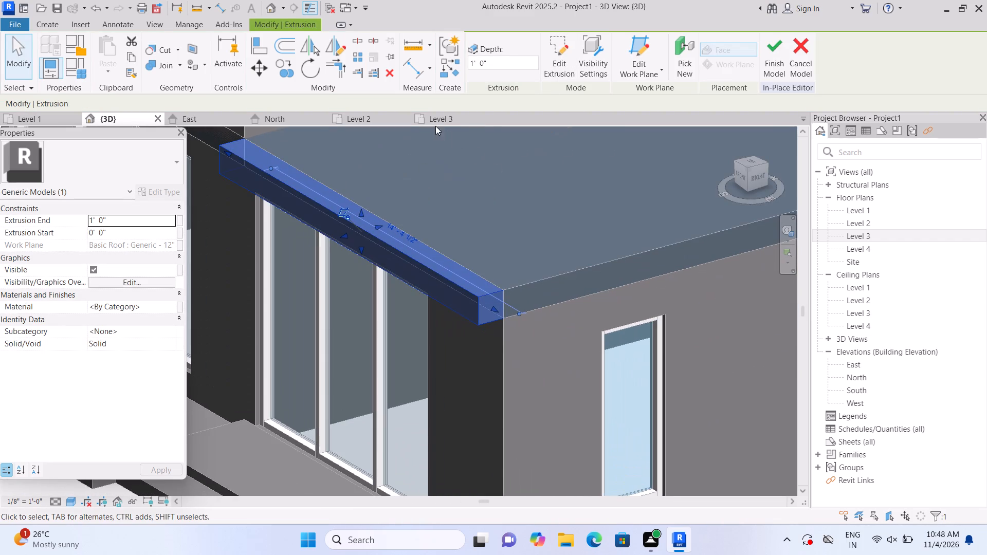
pyautogui.moveTo(496, 185); pyautogui.dragTo(467, 174, button='middle')
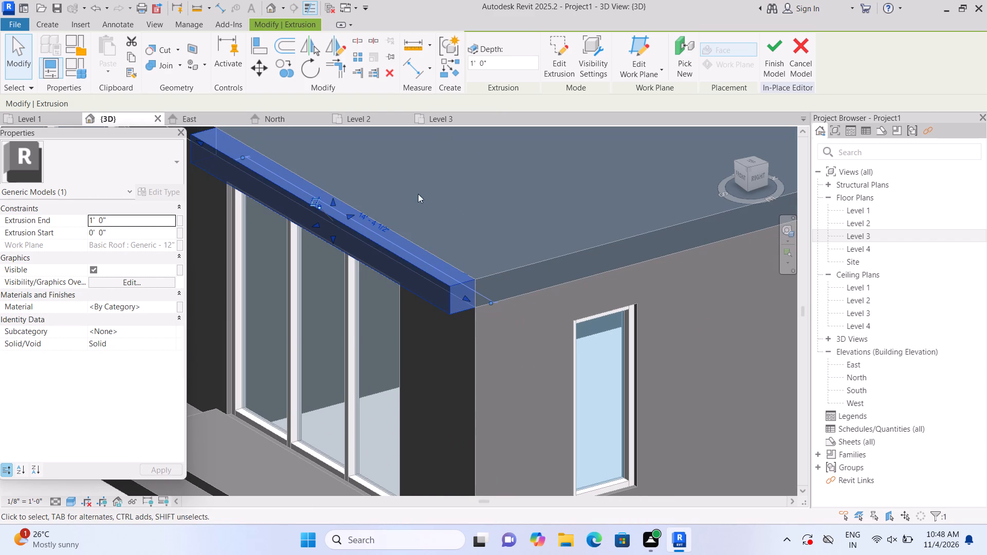
pyautogui.middleClick(391, 194)
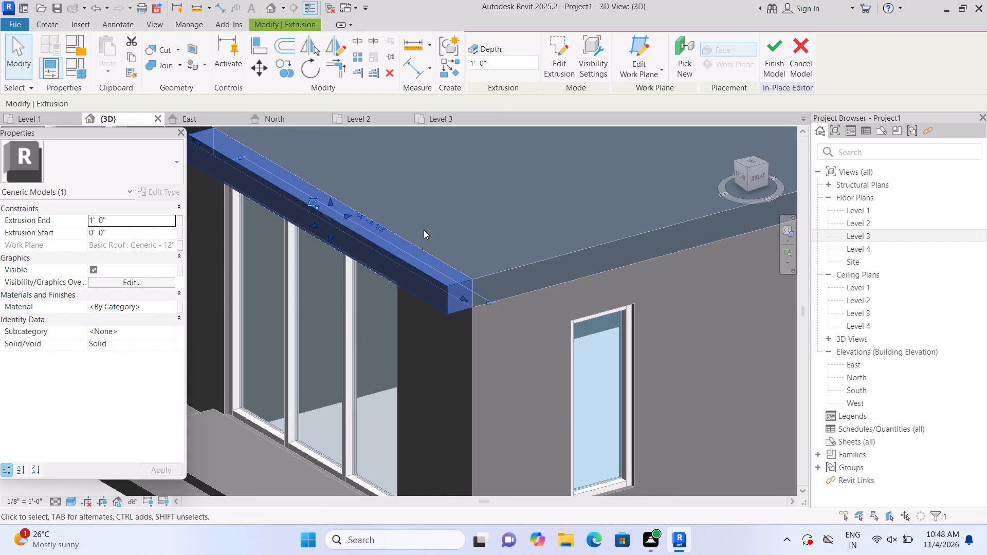
pyautogui.moveTo(493, 257); pyautogui.dragTo(382, 239, button='middle')
pyautogui.press('Escape')
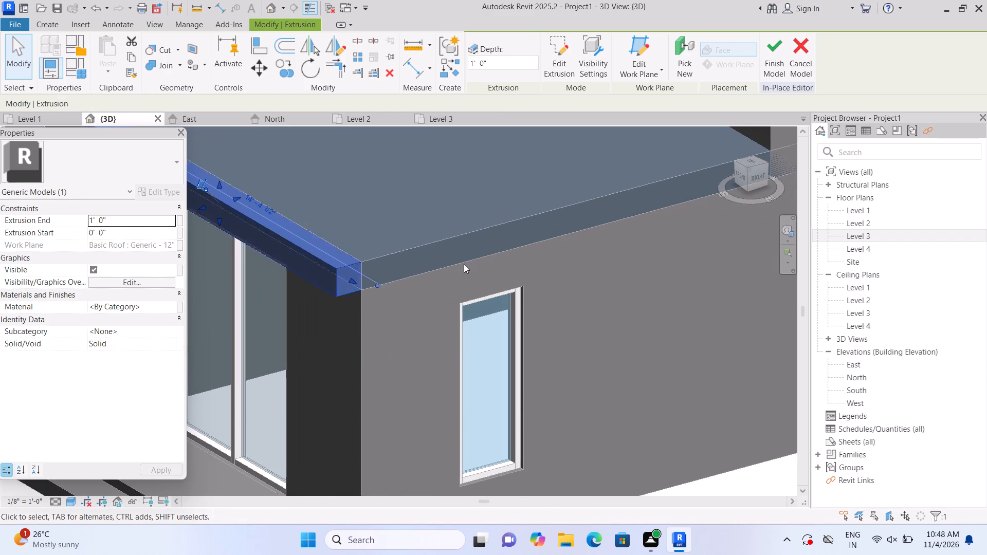
# Start a second extrusion and set its work plane to the lower roof's right-side edge face.
pyautogui.scroll(-2, 463, 215)
pyautogui.moveTo(459, 217); pyautogui.dragTo(379, 241, button='middle')
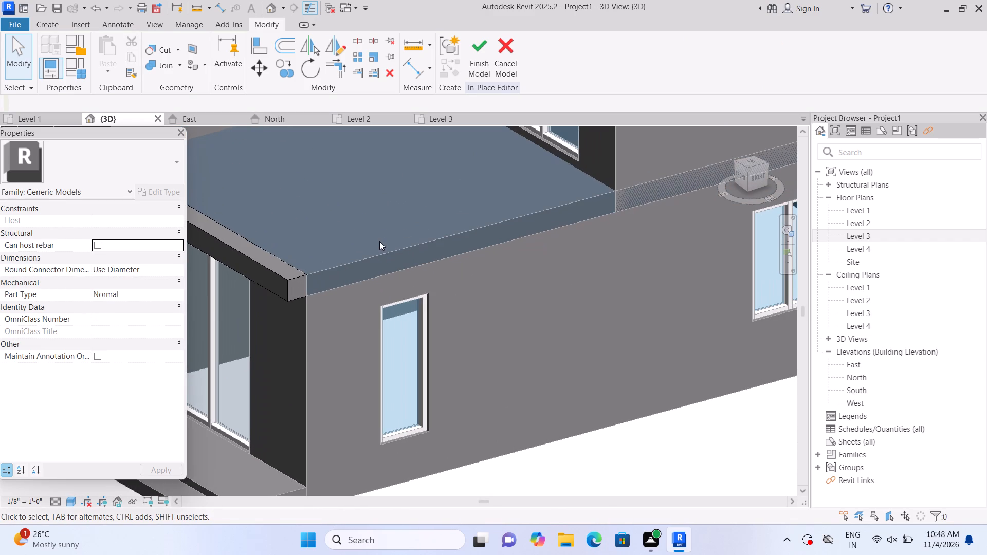
pyautogui.click(46, 26)
pyautogui.click(111, 63)
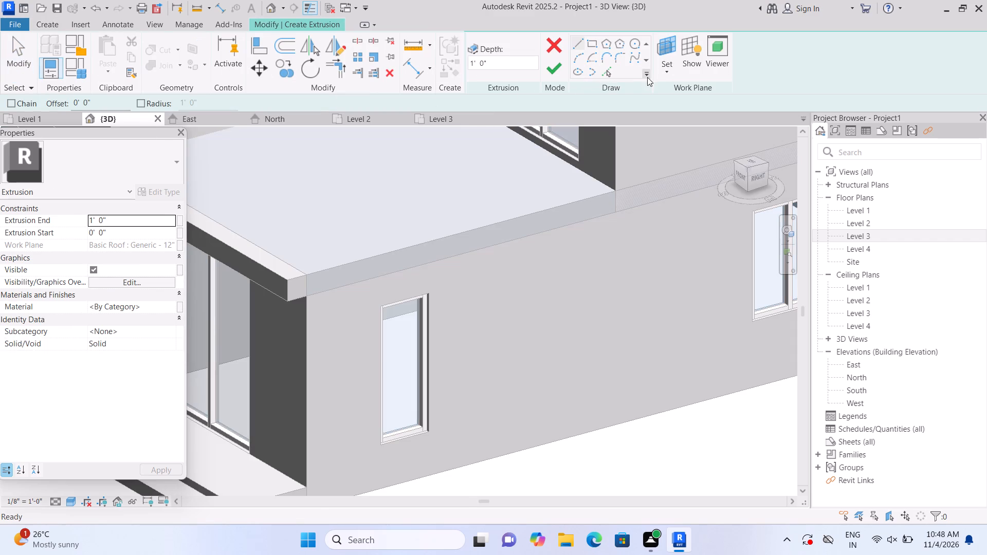
pyautogui.click(662, 79)
pyautogui.click(665, 120)
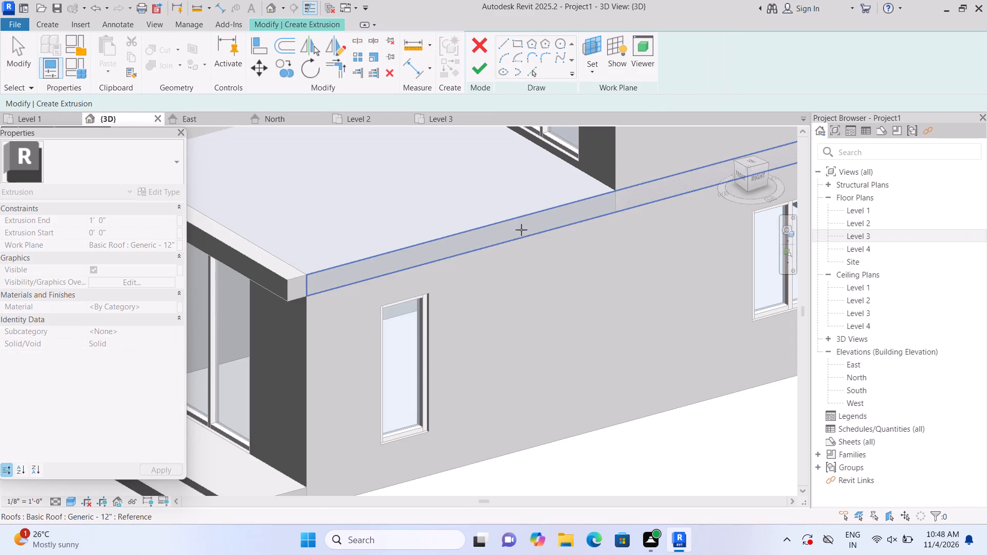
pyautogui.click(521, 230)
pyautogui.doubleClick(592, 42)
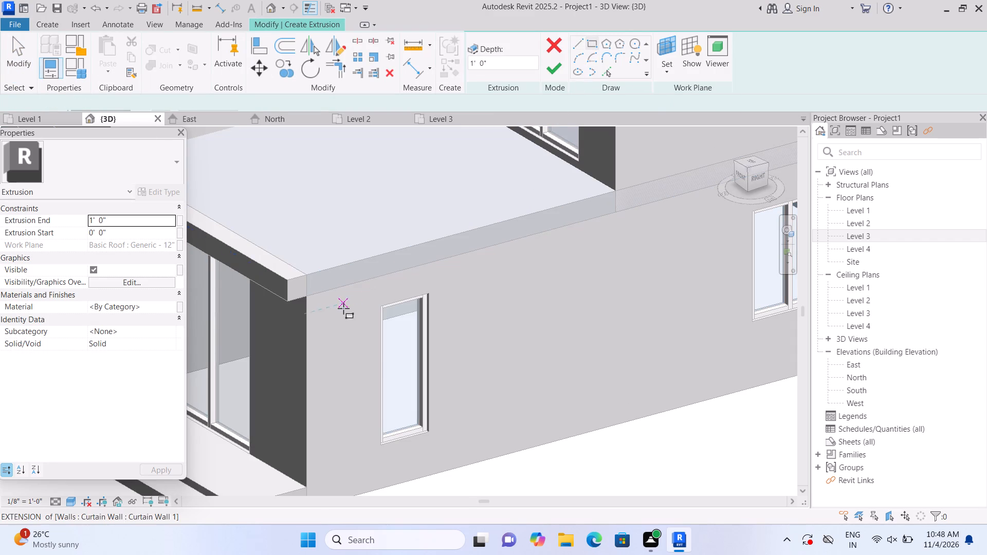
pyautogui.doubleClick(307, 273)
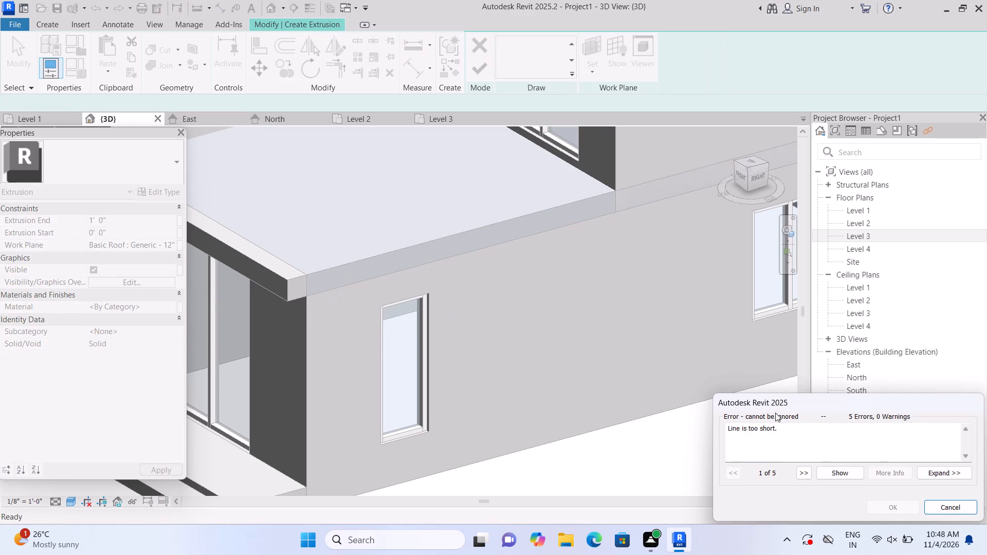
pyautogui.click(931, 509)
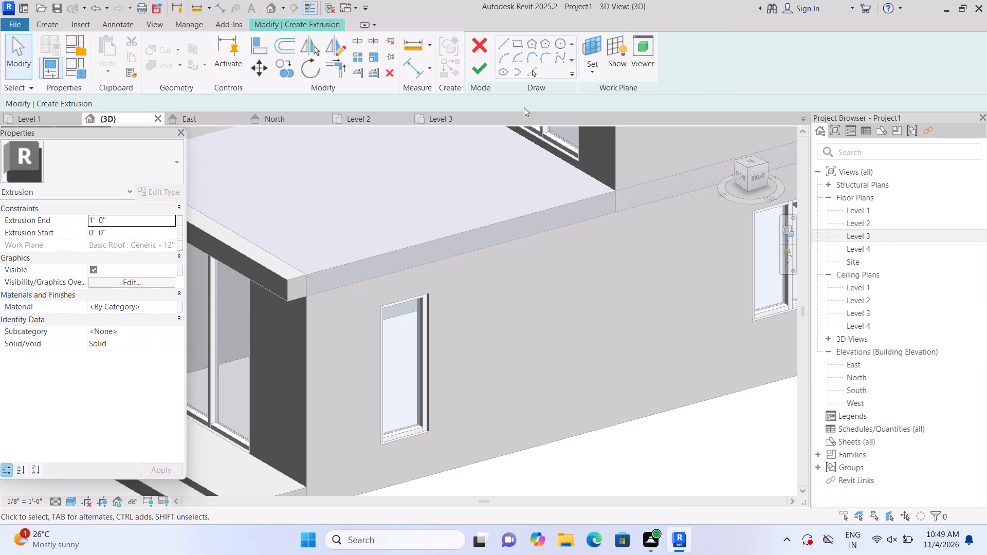
# Sketch a 16'-1 1/2" by 1'-0" rectangle along the right-side roof edge to the upper wall corner and finish the extrusion at 1' 0" depth.
pyautogui.click(515, 45)
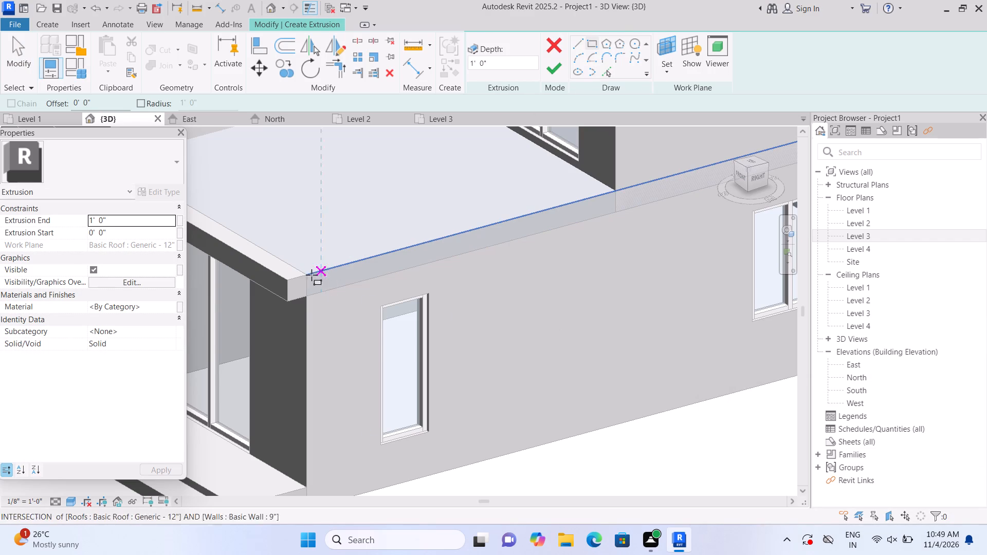
pyautogui.click(307, 278)
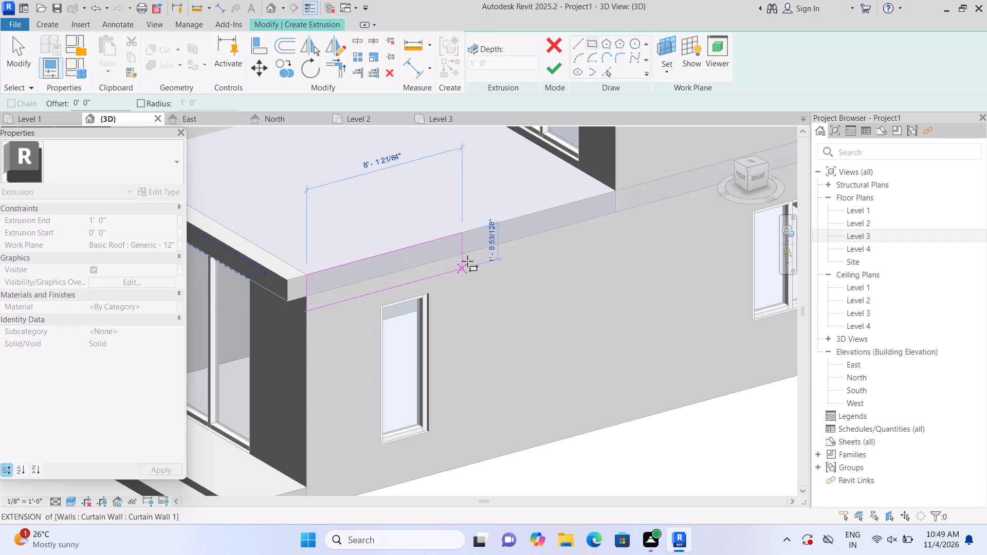
pyautogui.click(614, 211)
pyautogui.doubleClick(554, 68)
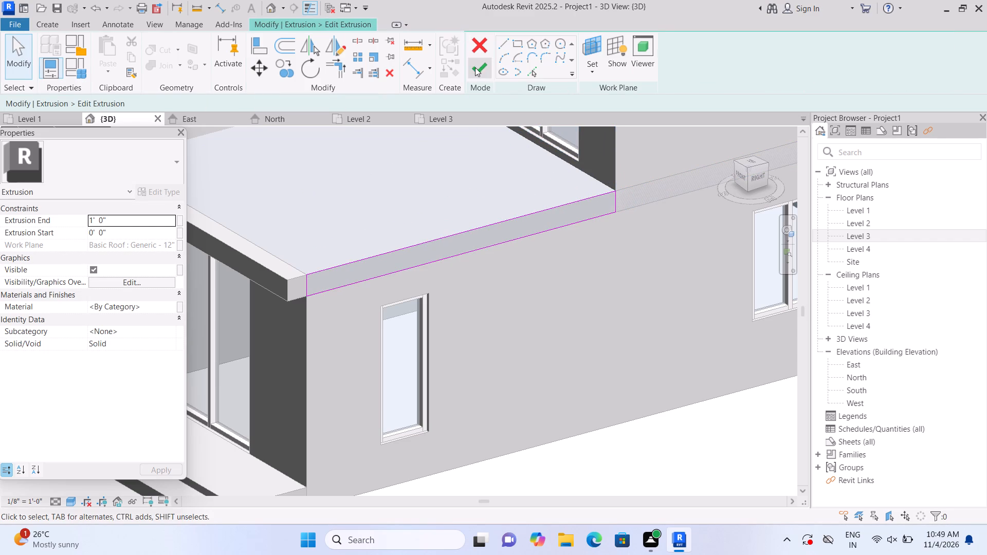
pyautogui.click(475, 67)
pyautogui.click(587, 457)
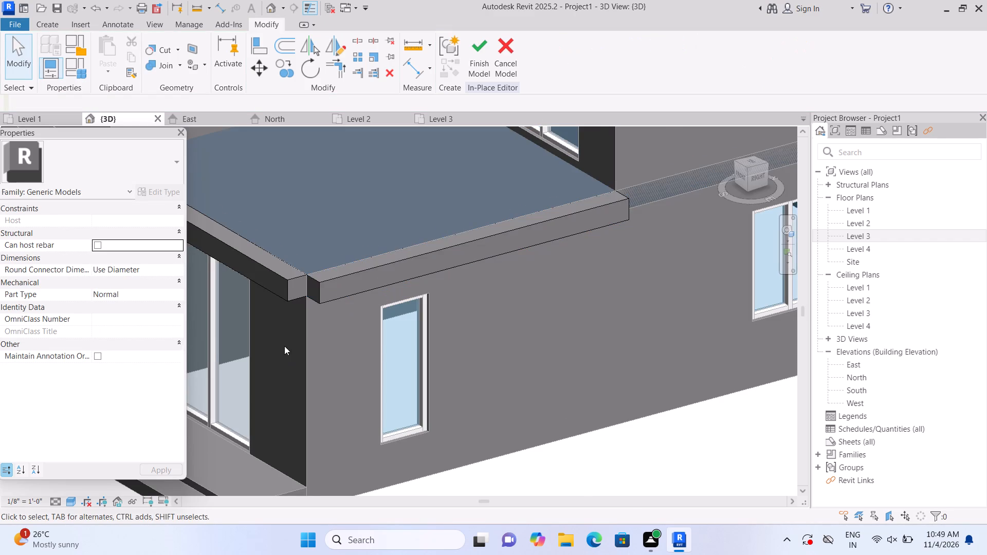
# Stretch the right-side roof trim forward past the roof corner until its end is flush with the front trim's outer face.
pyautogui.scroll(4, 284, 339)
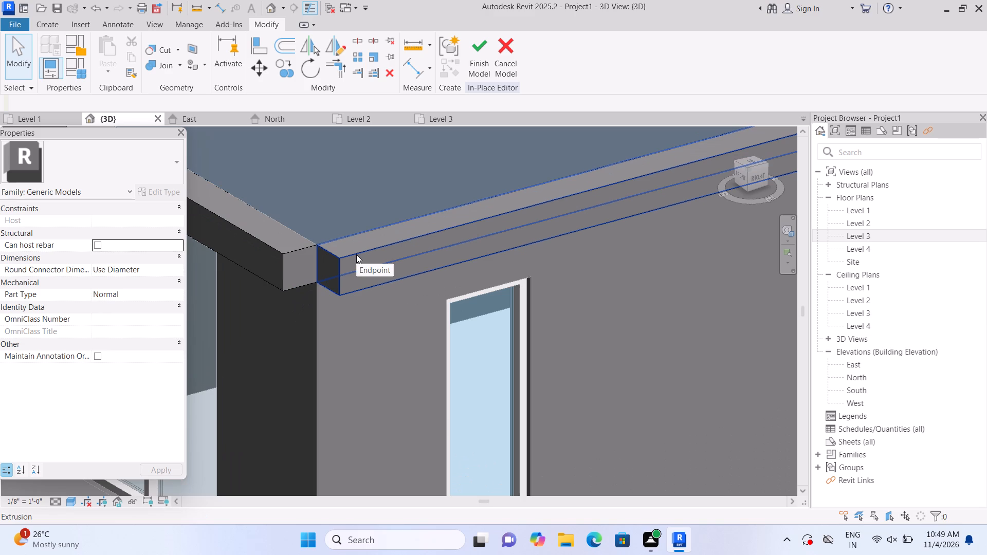
pyautogui.scroll(2, 373, 250)
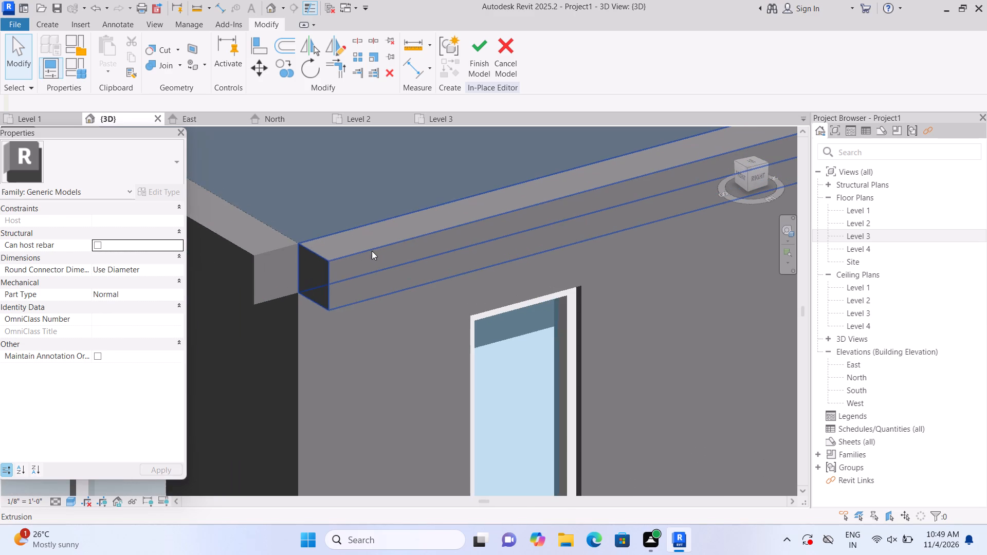
pyautogui.click(368, 252)
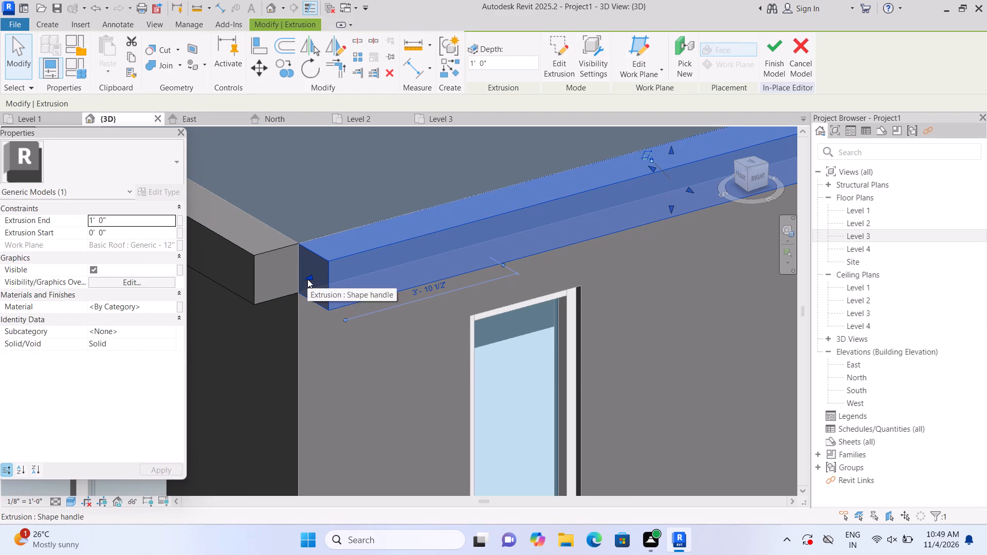
pyautogui.moveTo(310, 275); pyautogui.dragTo(269, 285)
pyautogui.scroll(-9, 321, 307)
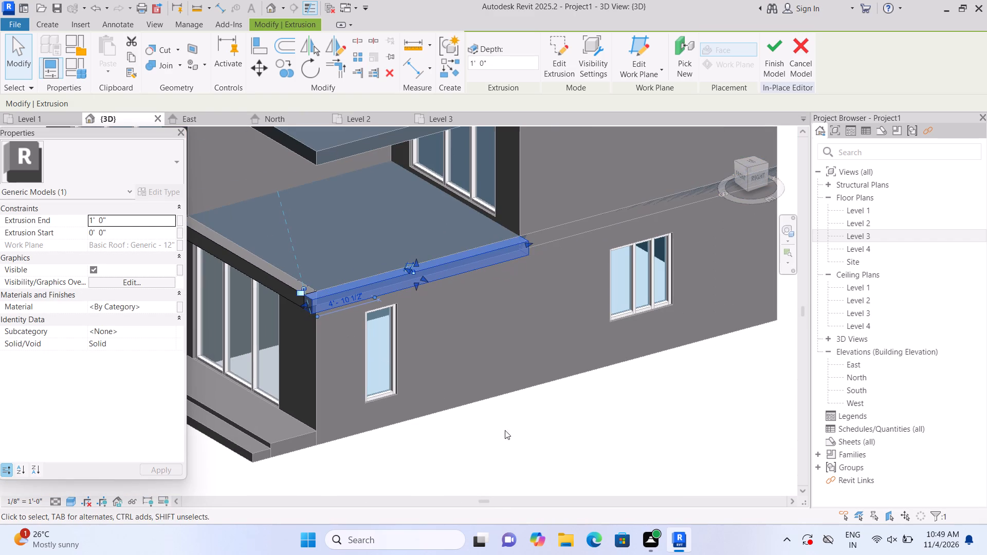
pyautogui.click(612, 458)
pyautogui.moveTo(513, 406); pyautogui.dragTo(623, 463, button='middle')
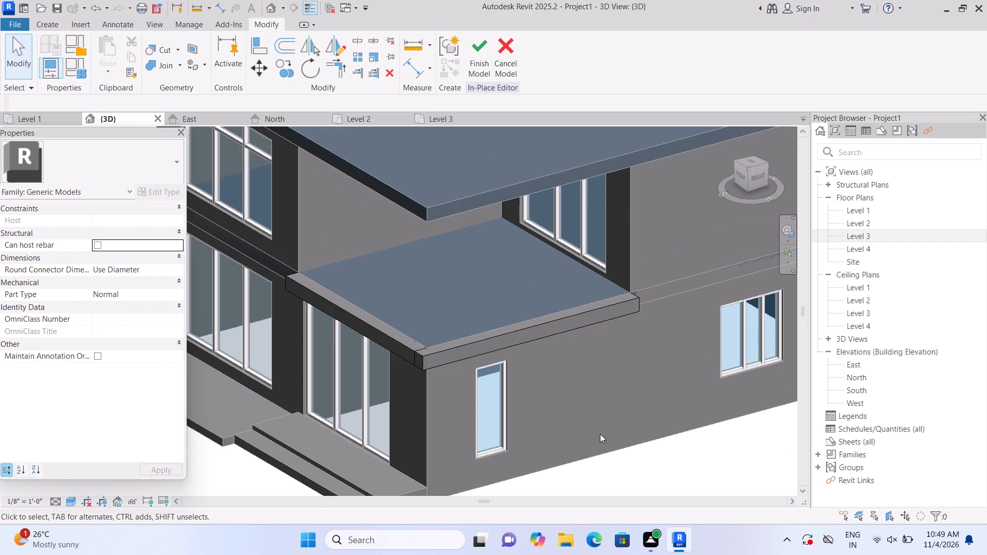
# Join the geometry of the front roof trim and the right-side roof trim.
pyautogui.scroll(2, 526, 340)
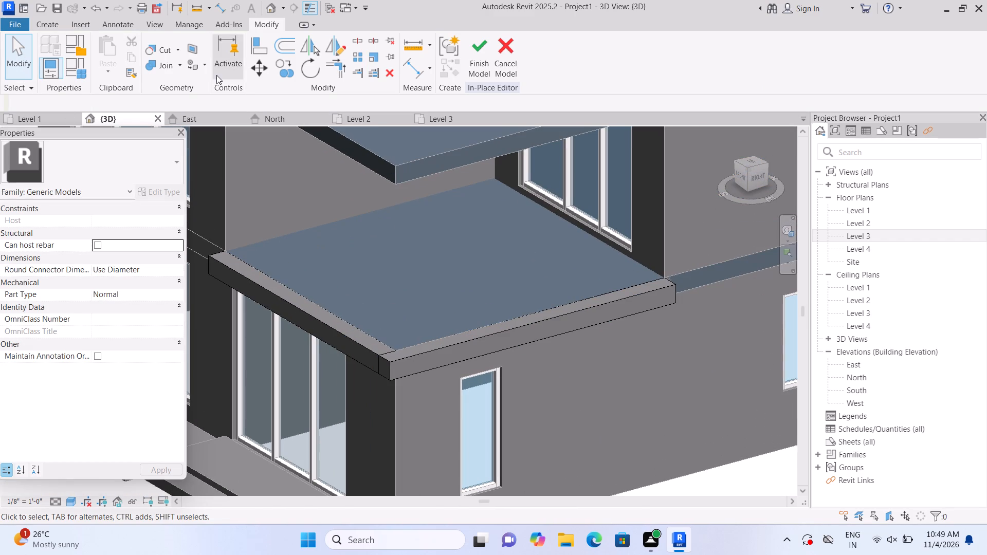
pyautogui.click(181, 62)
pyautogui.click(185, 84)
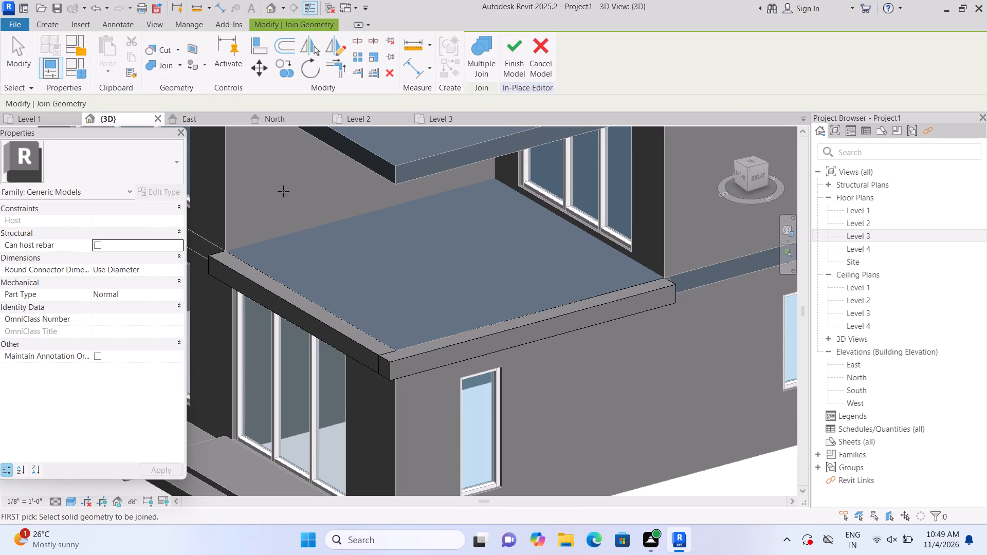
pyautogui.click(319, 330)
pyautogui.click(442, 344)
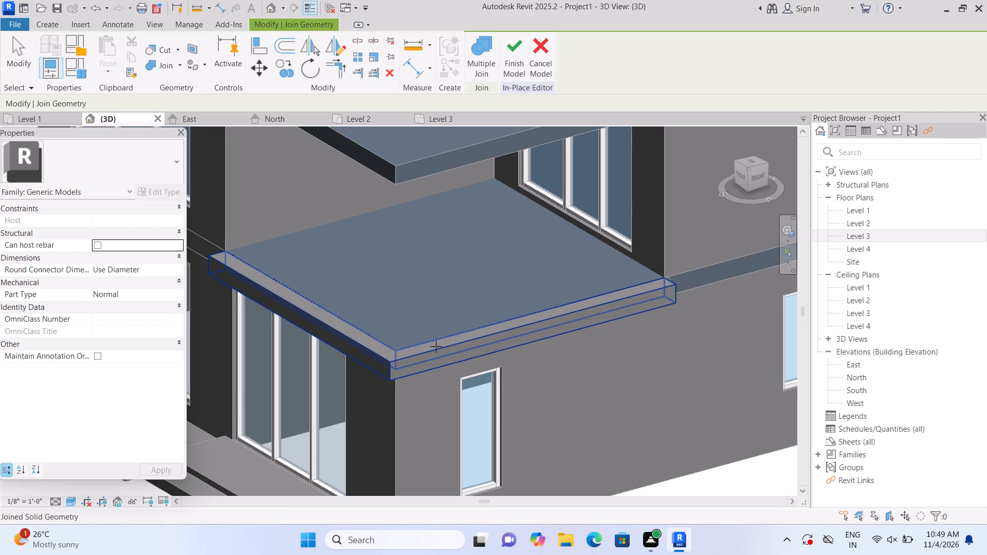
pyautogui.press('Escape')
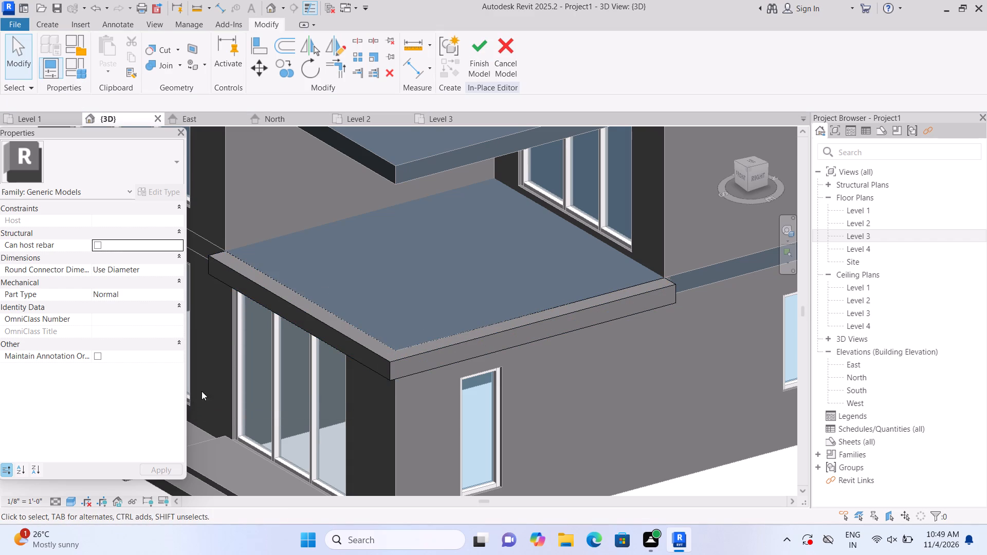
# Extrude a 1'-0" wide rectangle along the front trim's top face, using that face as work plane, at 1' 0" depth.
pyautogui.scroll(1, 218, 391)
pyautogui.moveTo(218, 392); pyautogui.dragTo(253, 442, button='middle')
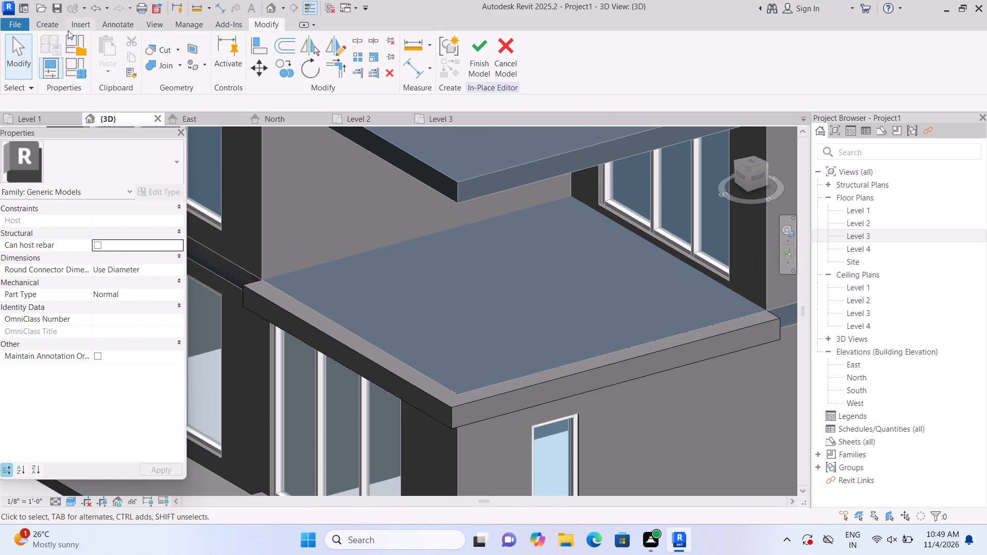
pyautogui.click(50, 24)
pyautogui.click(111, 53)
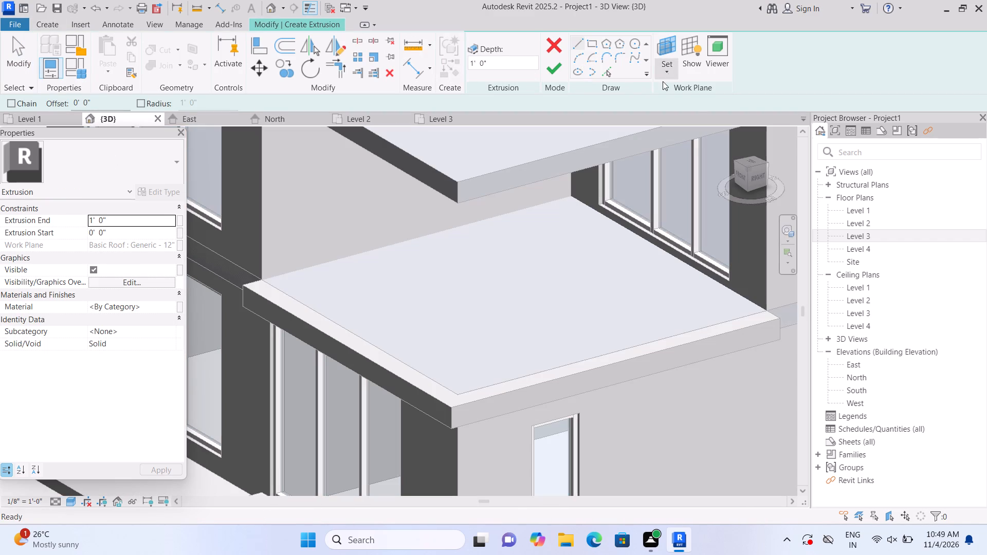
pyautogui.click(667, 73)
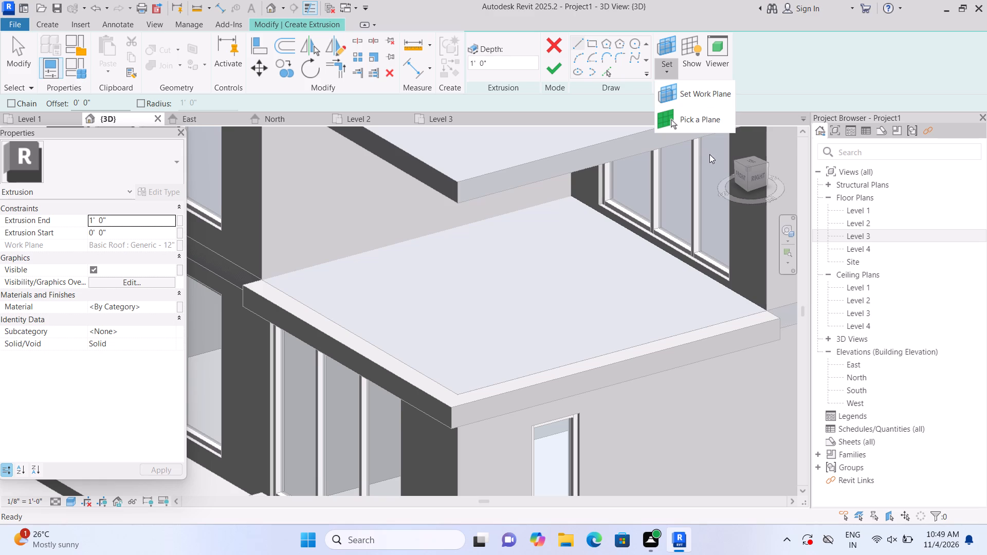
pyautogui.click(696, 118)
pyautogui.scroll(1, 349, 335)
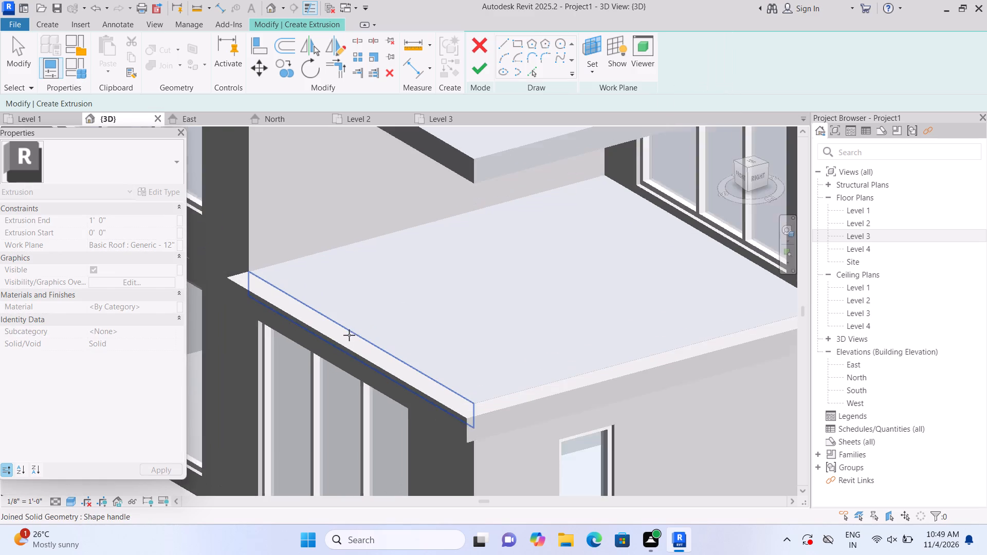
pyautogui.scroll(1, 349, 335)
pyautogui.click(362, 350)
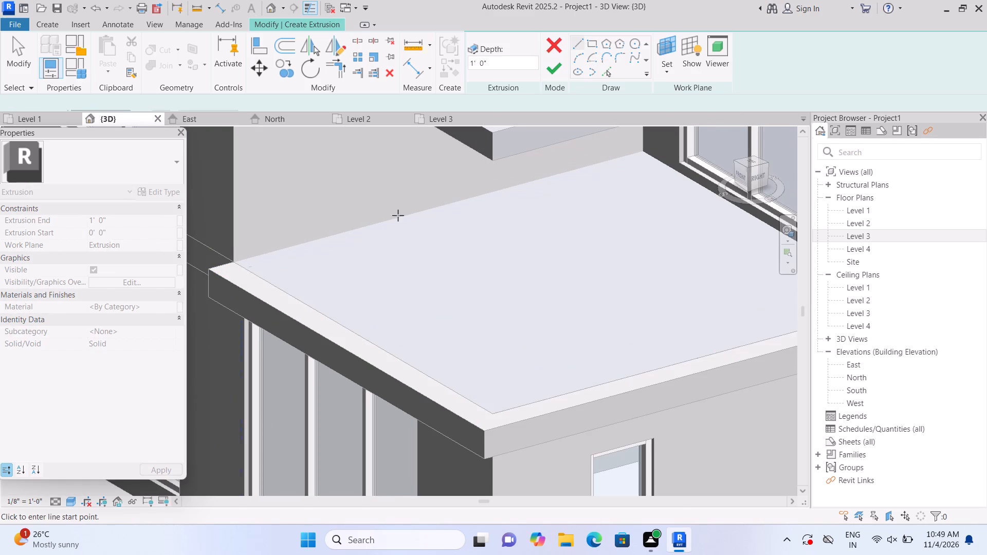
pyautogui.click(593, 43)
pyautogui.scroll(2, 266, 274)
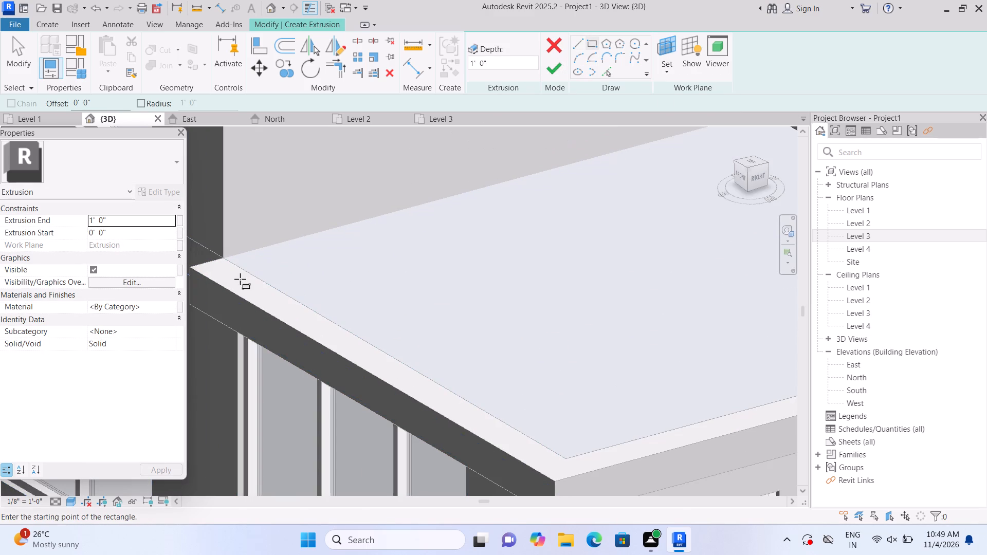
pyautogui.click(190, 267)
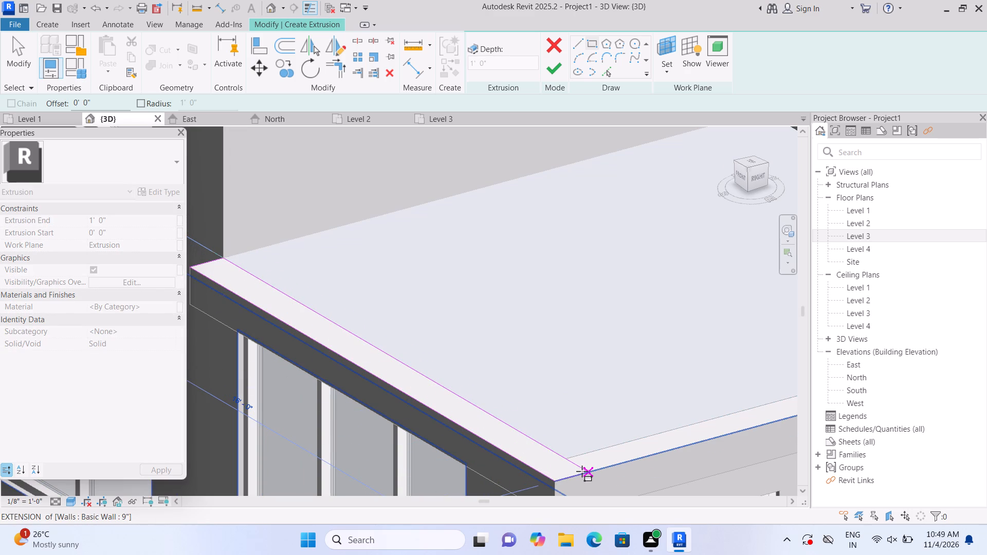
pyautogui.click(573, 459)
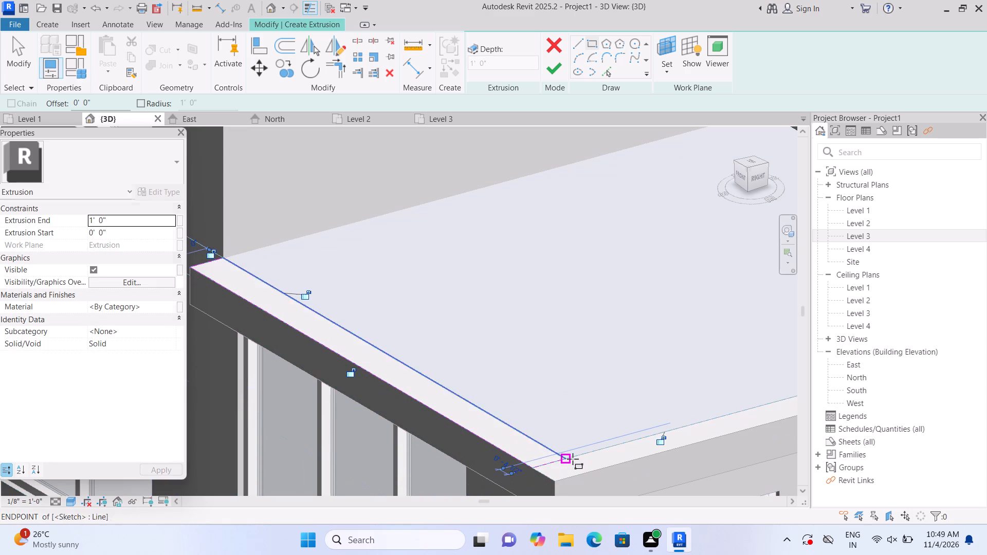
pyautogui.click(544, 65)
# Set the Extrusion End of the raised piece on the front trim to 10".
pyautogui.doubleClick(148, 220)
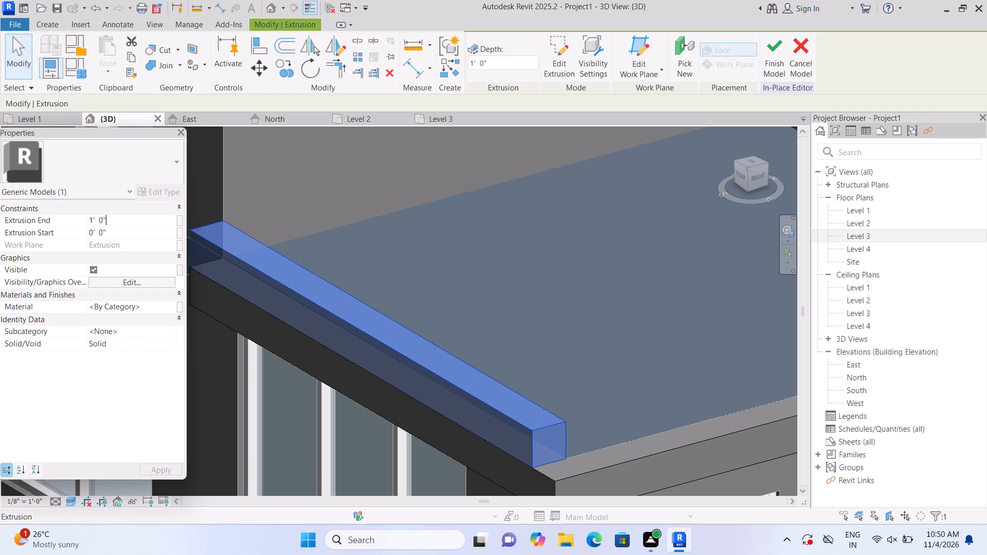
pyautogui.write('10"')
pyautogui.press('Return')
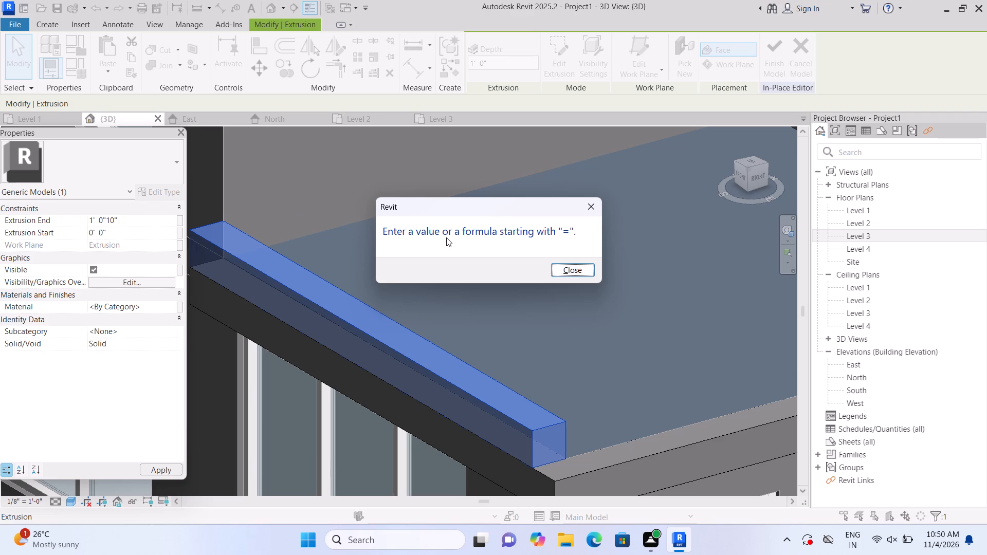
pyautogui.click(597, 201)
pyautogui.scroll(-1, 574, 221)
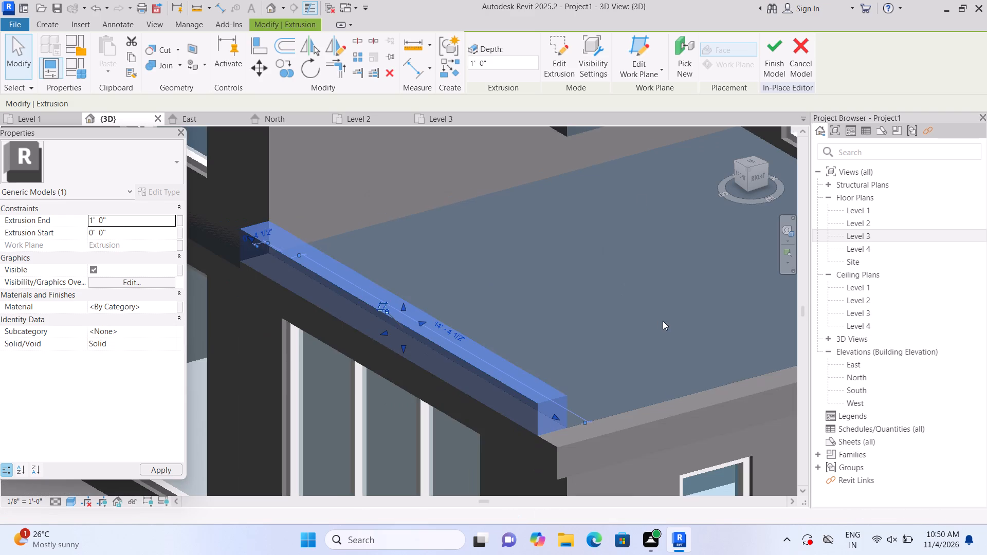
pyautogui.click(153, 223)
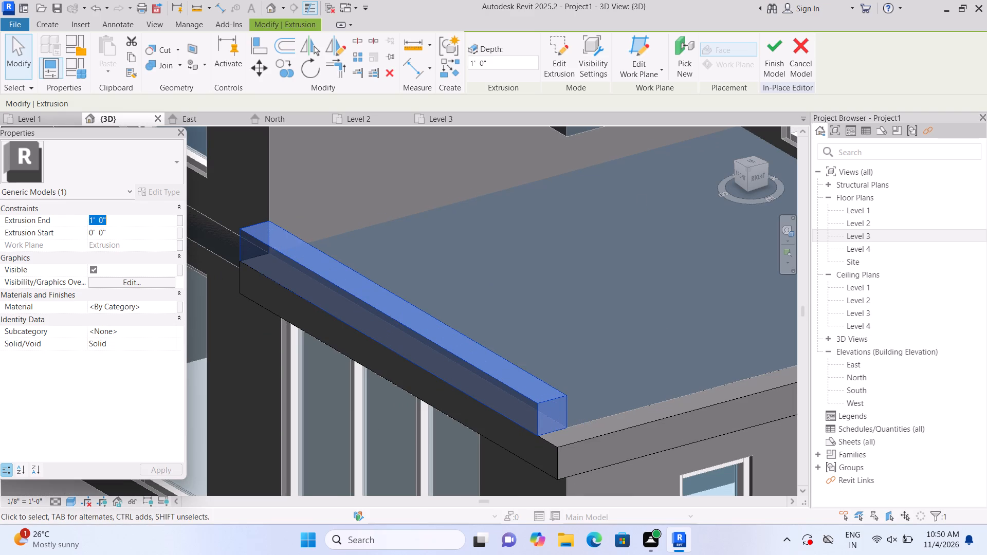
pyautogui.press('BackSpace')
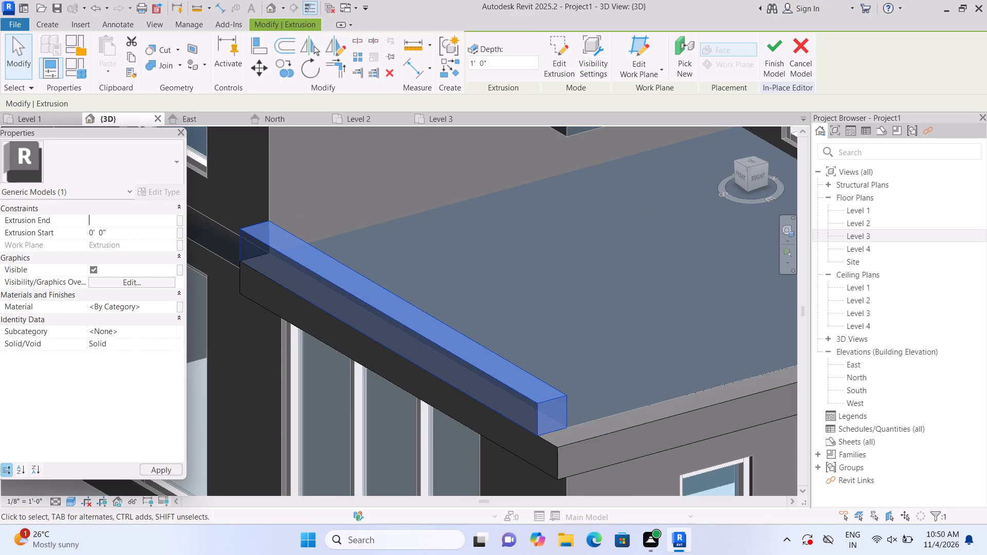
pyautogui.write('10')
pyautogui.hotkey('shift', '"')
pyautogui.press('Return')
pyautogui.scroll(-1, 228, 314)
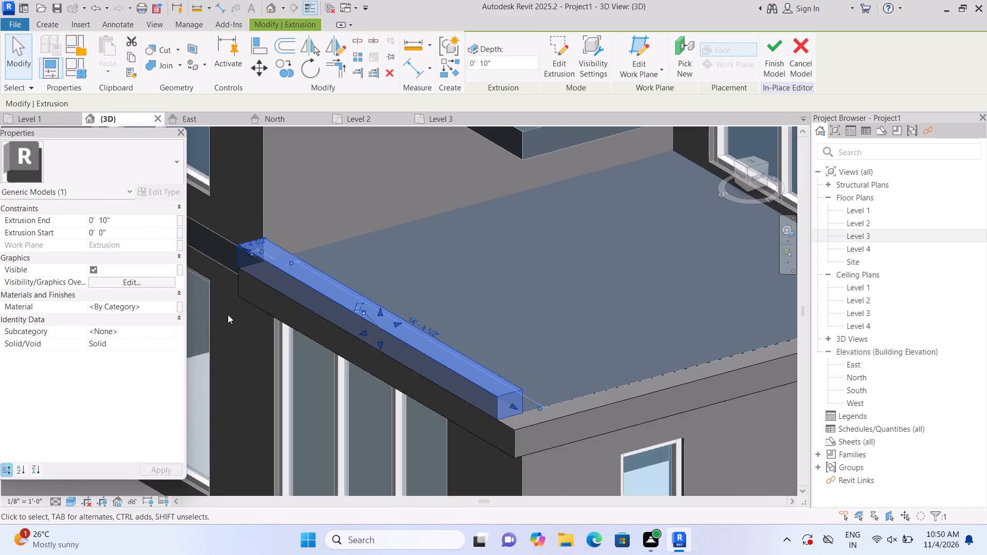
pyautogui.moveTo(228, 314); pyautogui.dragTo(272, 287, button='middle')
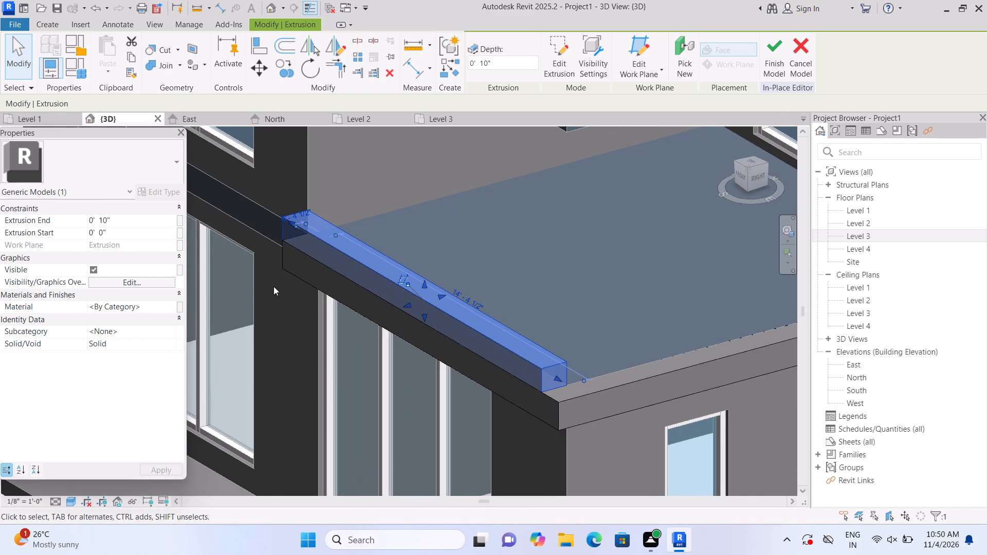
pyautogui.scroll(1, 355, 317)
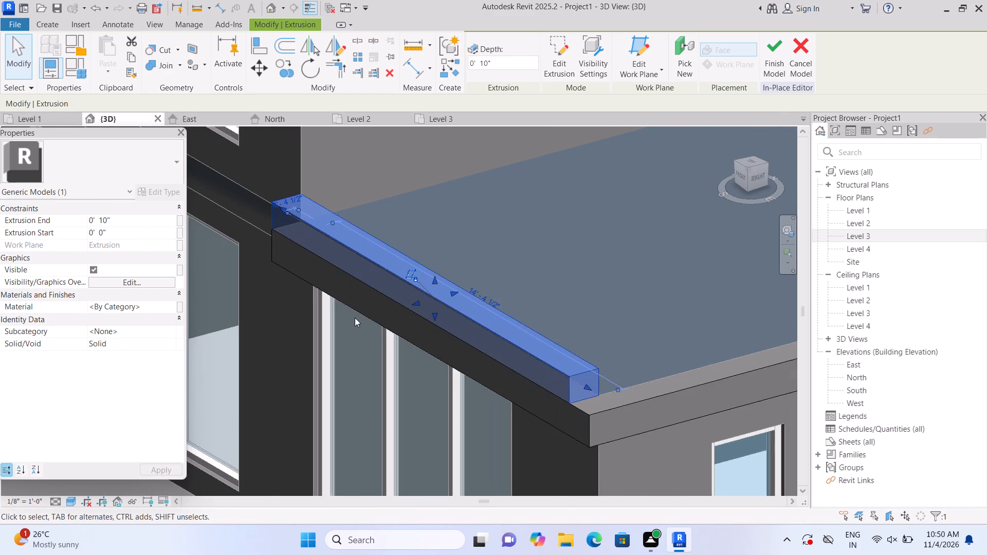
pyautogui.scroll(-3, 355, 318)
pyautogui.press('Escape')
pyautogui.moveTo(364, 363); pyautogui.dragTo(198, 329, button='middle')
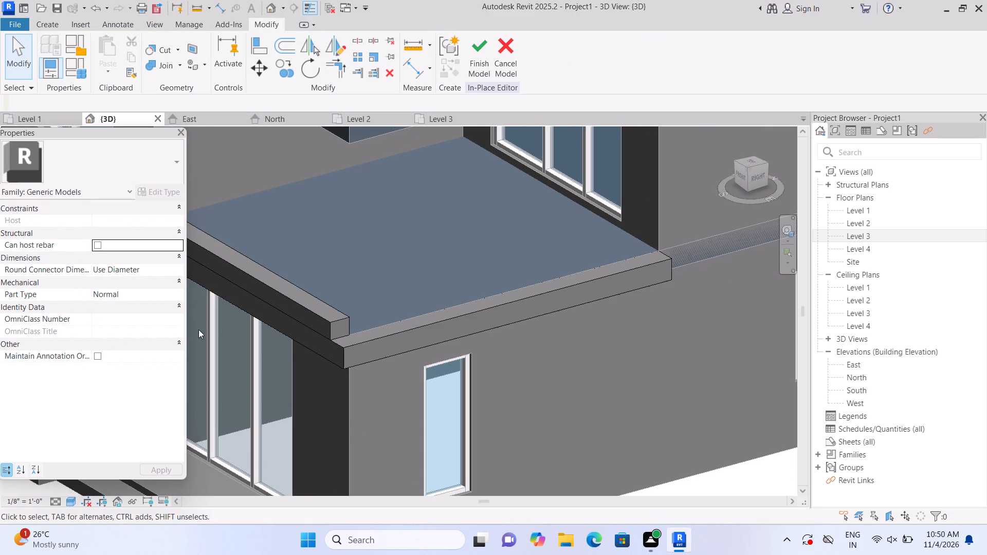
# Extrude a 17'-1 1/2" by 1'-0" rectangle on the right-side trim's top face, from the upper wall to the front corner, at 1' 0" depth.
pyautogui.click(49, 25)
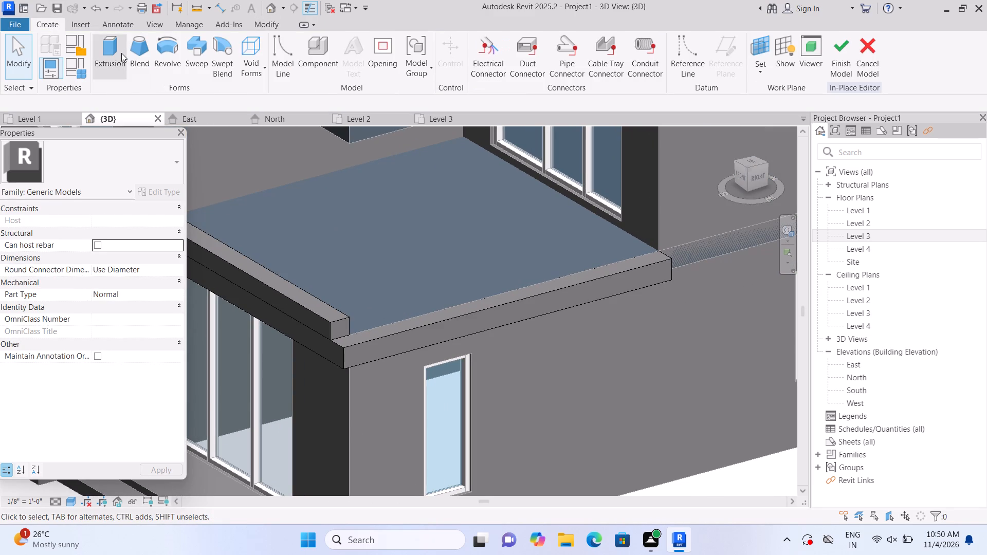
pyautogui.click(121, 53)
pyautogui.click(660, 76)
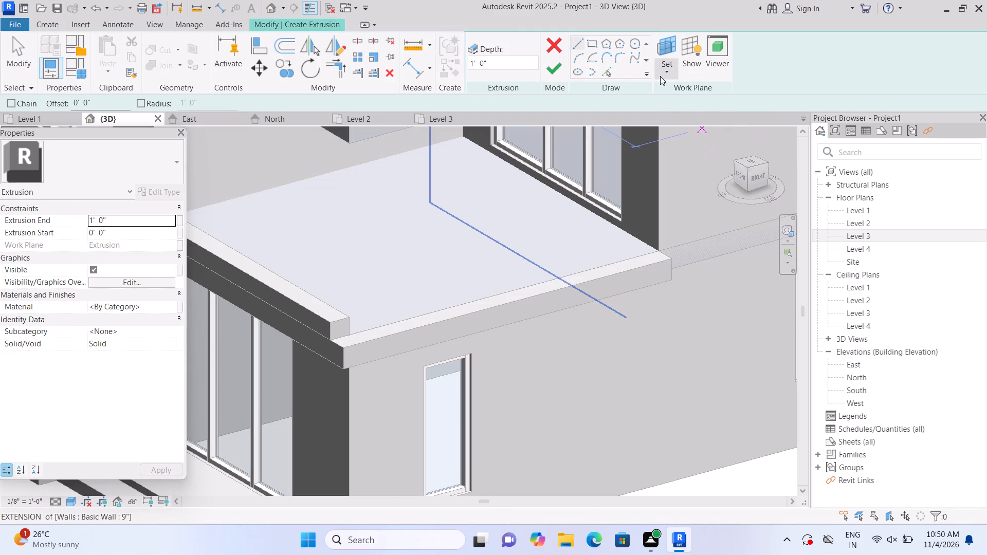
pyautogui.click(672, 117)
pyautogui.click(518, 303)
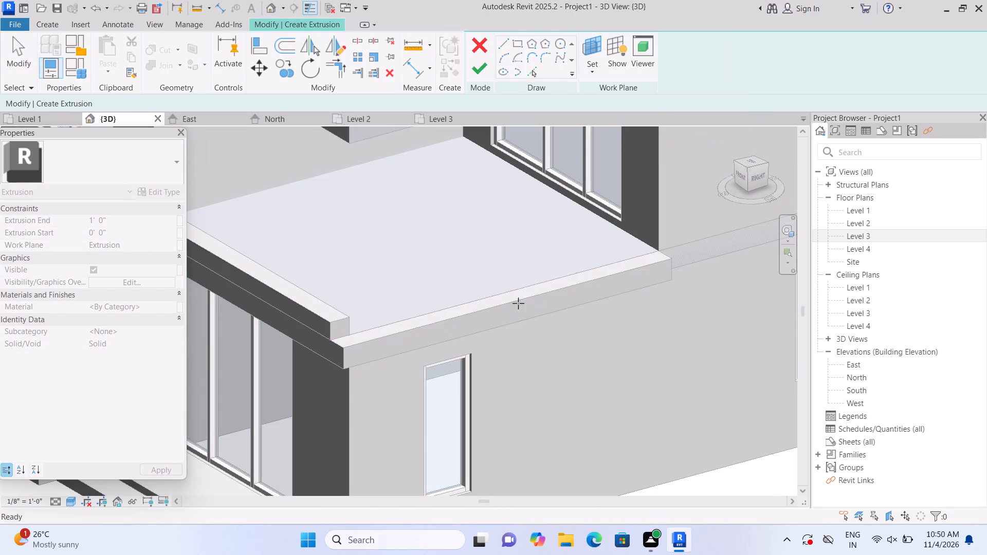
pyautogui.click(589, 43)
pyautogui.scroll(1, 644, 255)
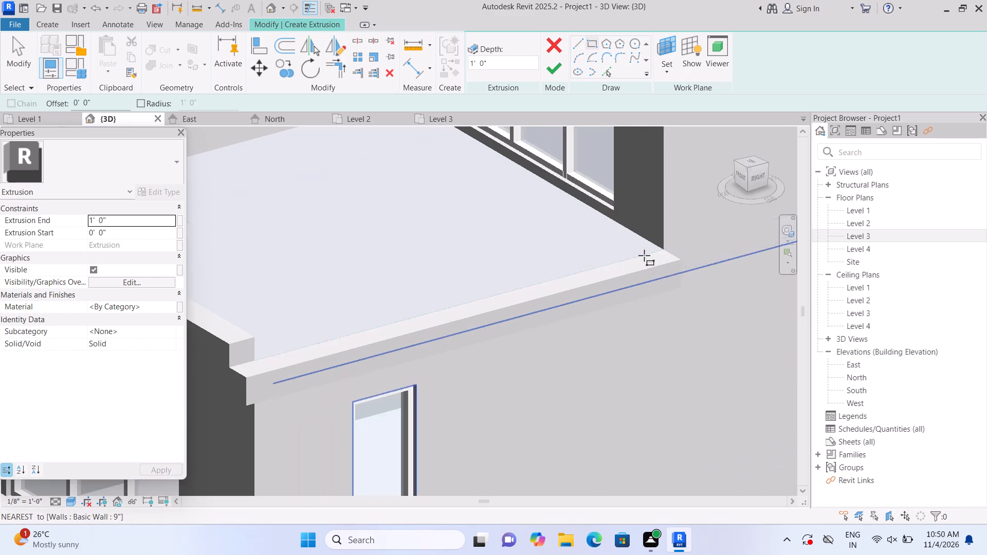
pyautogui.scroll(2, 644, 255)
pyautogui.click(689, 260)
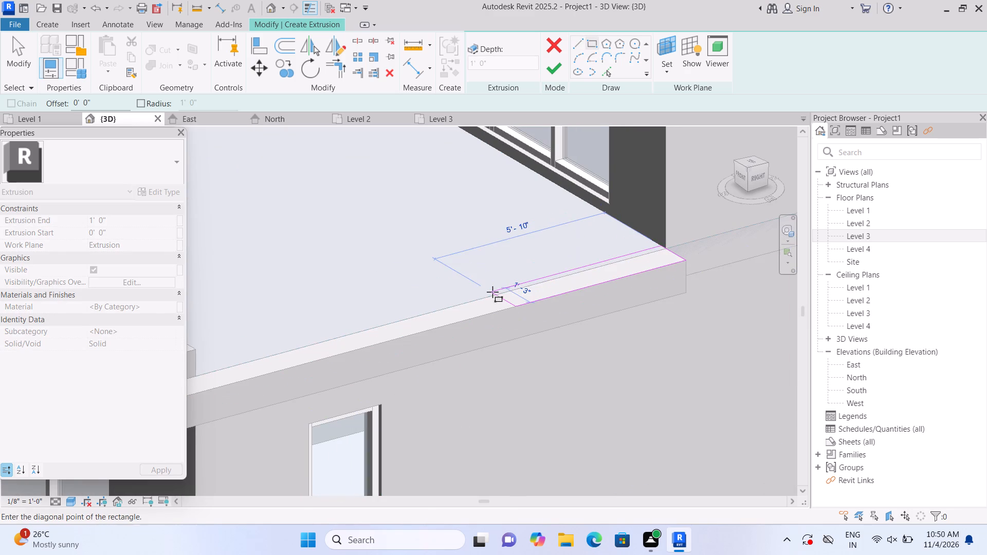
pyautogui.moveTo(492, 292); pyautogui.dragTo(642, 188, button='middle')
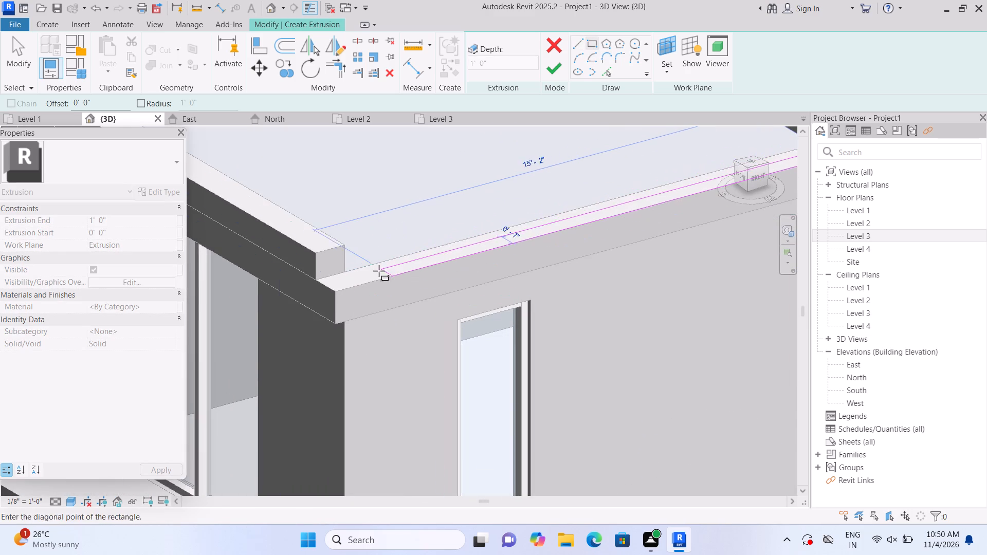
pyautogui.click(318, 281)
pyautogui.click(545, 73)
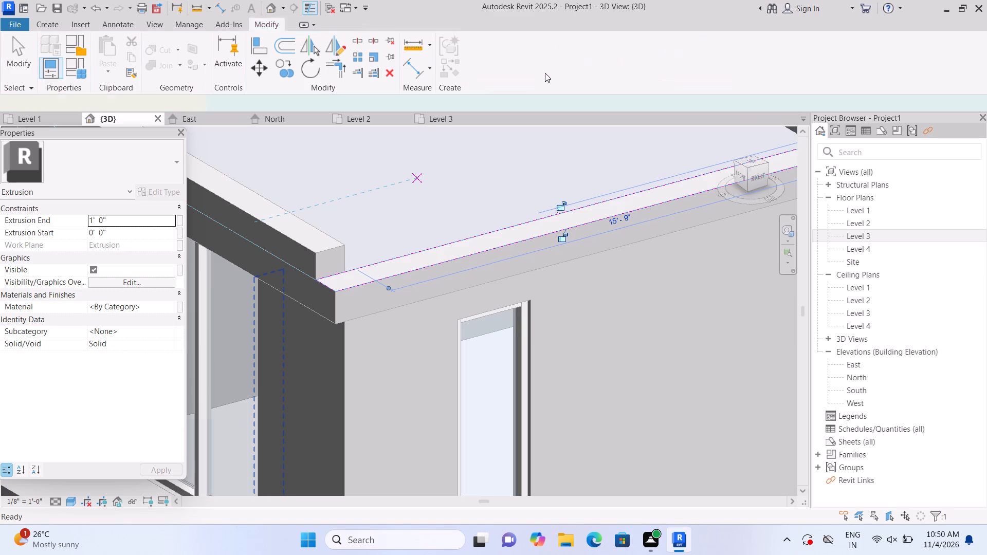
pyautogui.scroll(-3, 528, 135)
pyautogui.click(593, 462)
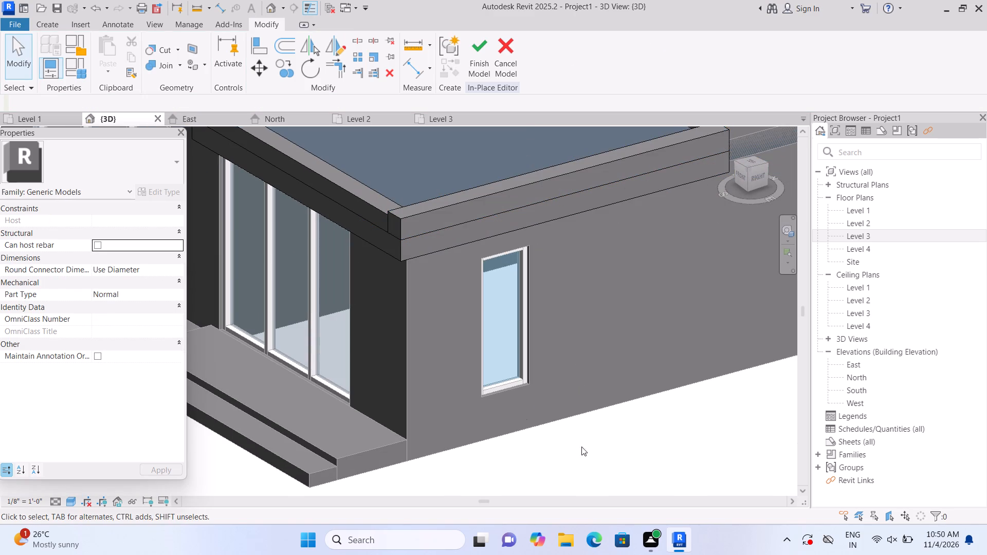
# Set the Extrusion End of the raised piece on the front trim to 1' 0".
pyautogui.moveTo(452, 336); pyautogui.dragTo(544, 475, button='middle')
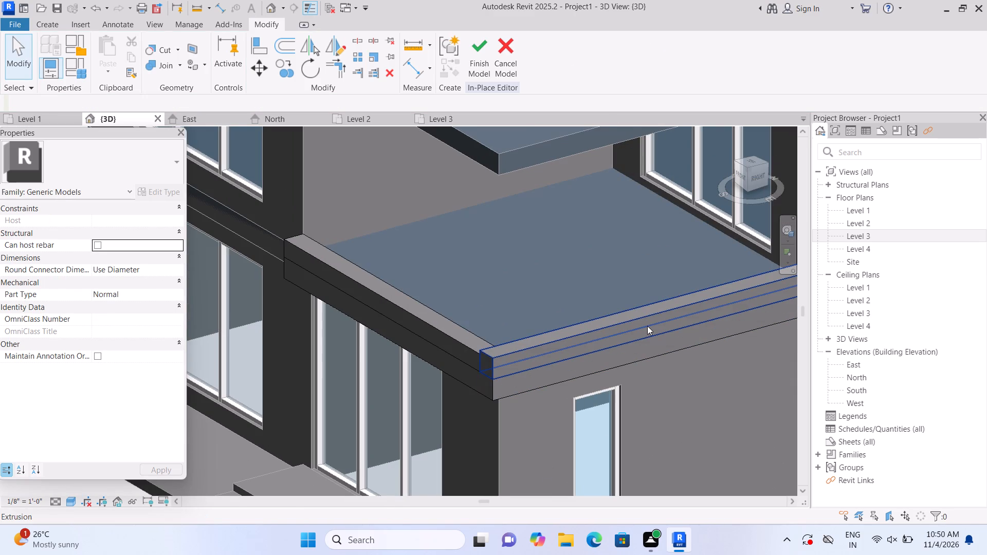
pyautogui.click(394, 293)
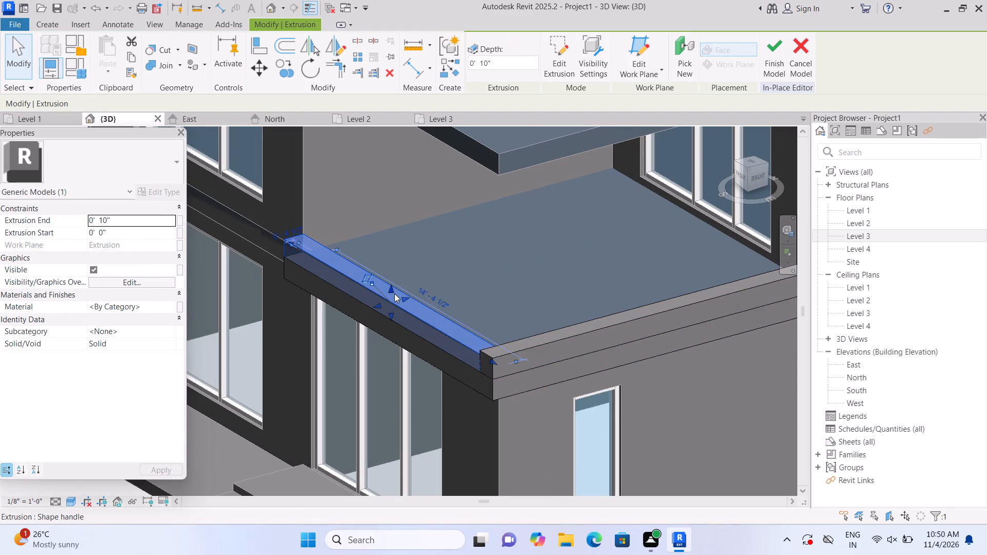
pyautogui.click(133, 219)
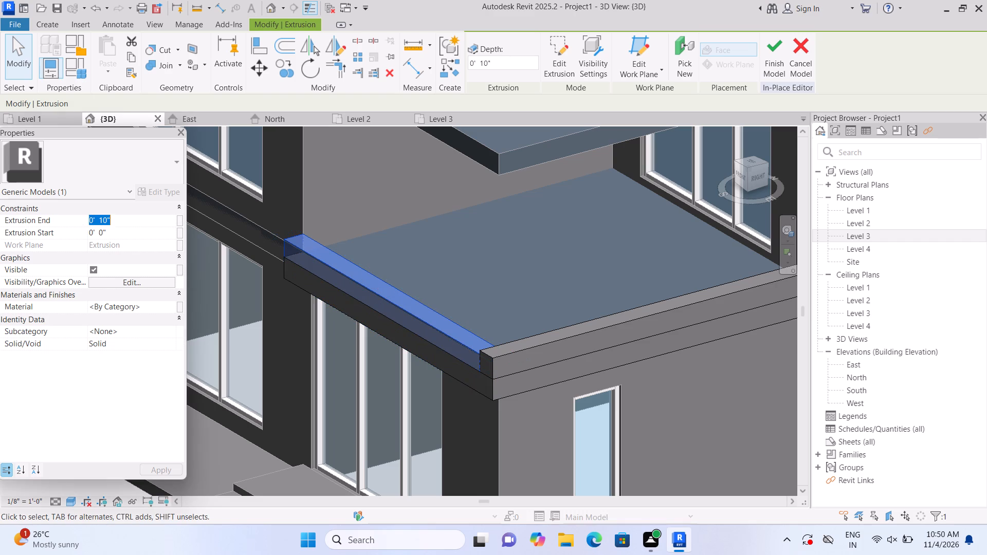
pyautogui.press('BackSpace')
pyautogui.write("1'")
pyautogui.press('Return')
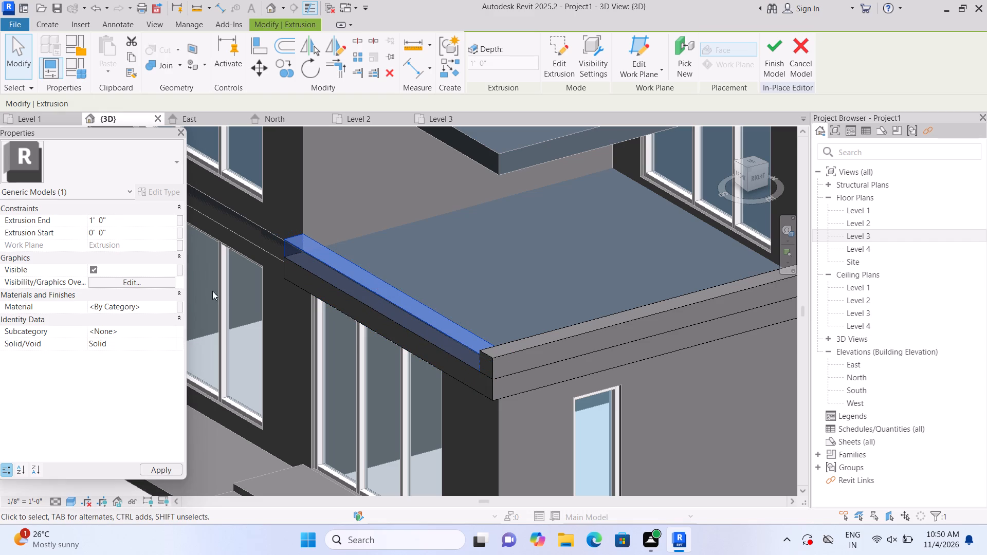
pyautogui.press('Escape')
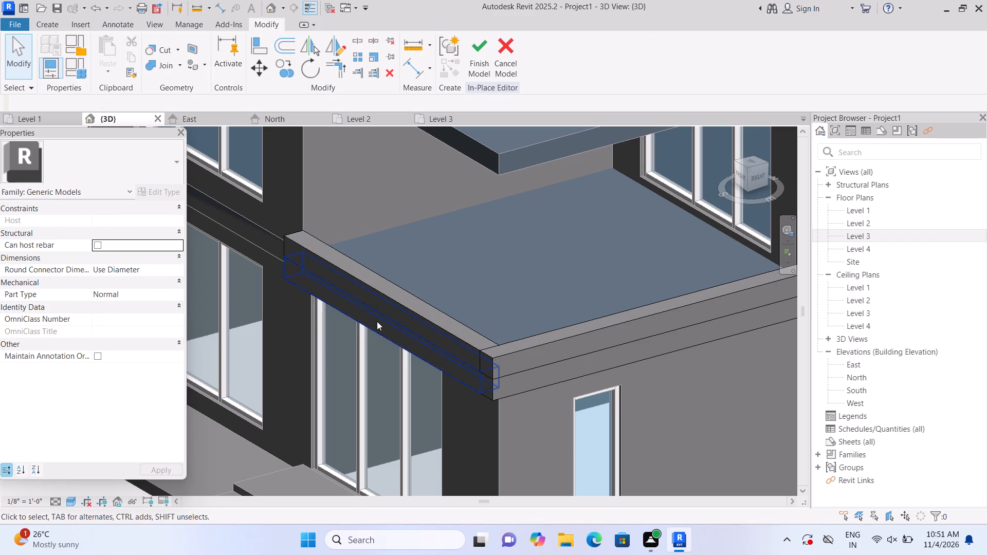
# Select the raised extrusion on top of the front roof trim.
pyautogui.scroll(4, 377, 321)
pyautogui.click(406, 293)
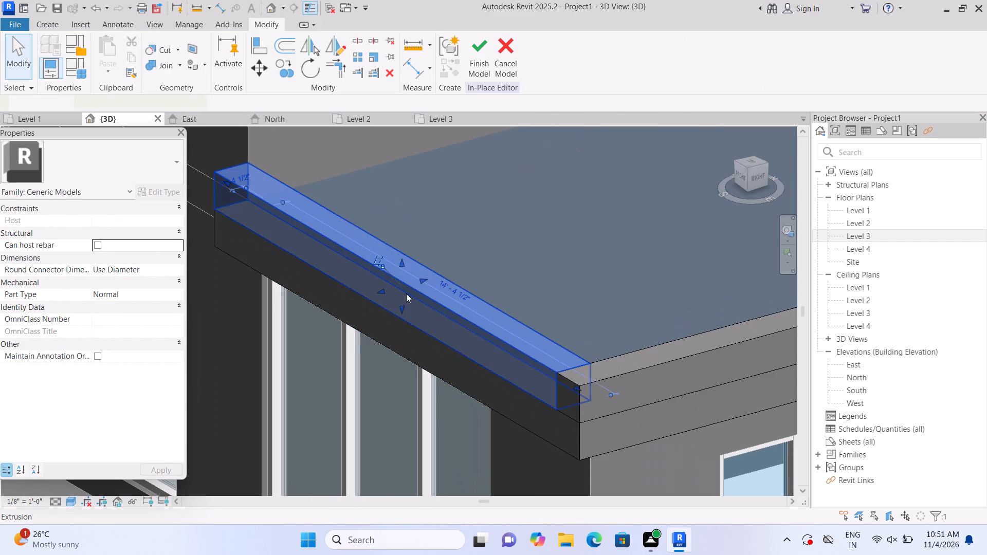
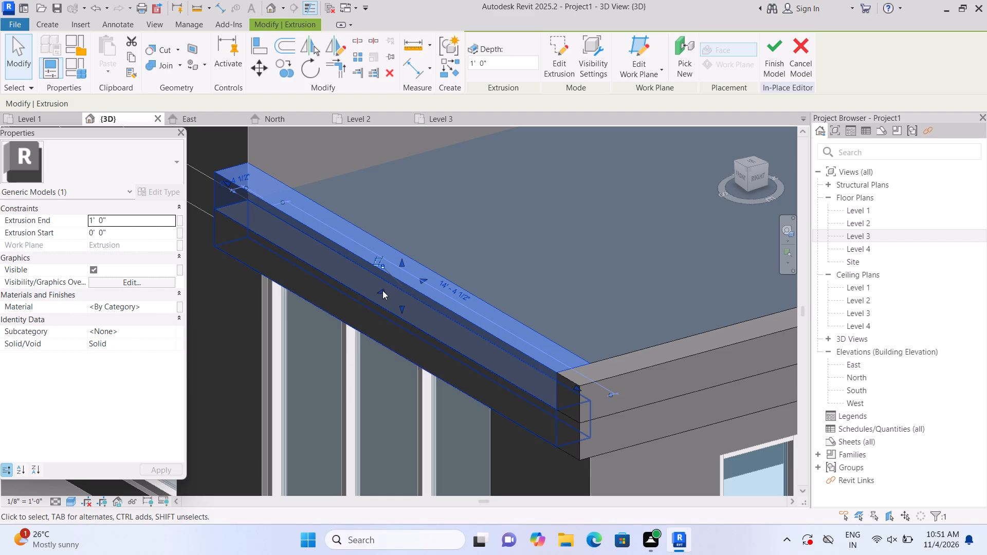
# Widen the raised extrusion on the front roof trim outward so it overhangs the trim below.
pyautogui.moveTo(374, 292); pyautogui.dragTo(358, 301)
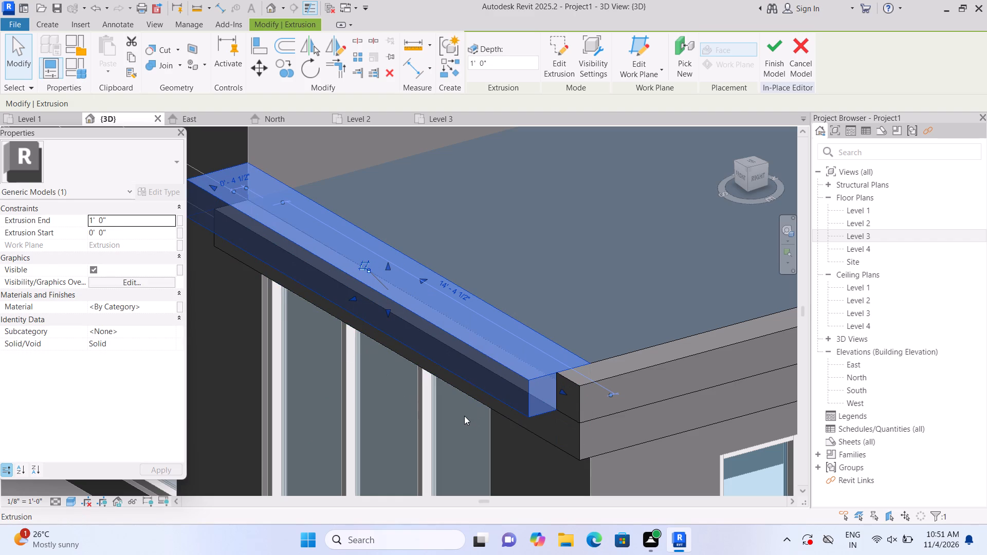
# Stretch the right-side raised extrusion's front end to the front piece's outer face and widen it outward beyond the trim below.
pyautogui.click(671, 376)
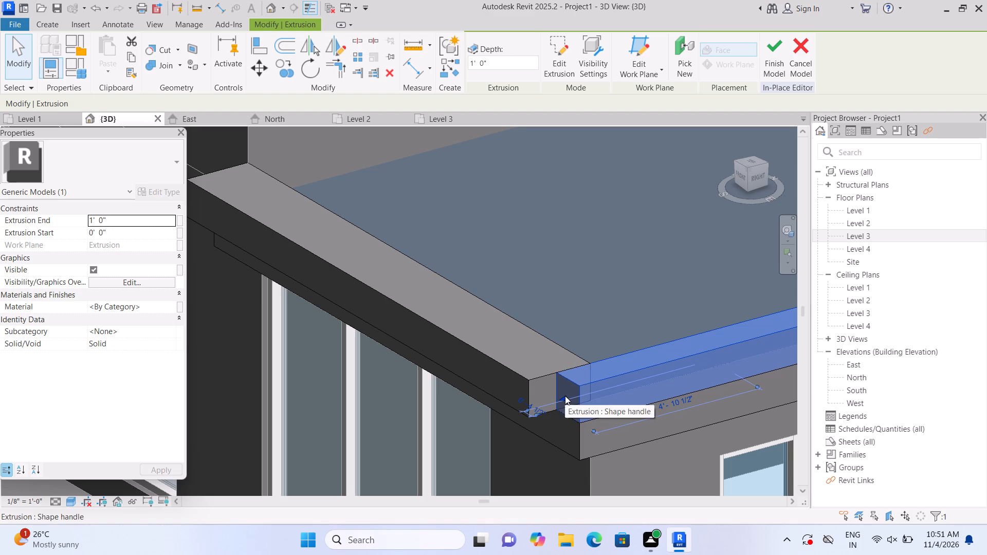
pyautogui.moveTo(565, 396); pyautogui.dragTo(539, 399)
pyautogui.scroll(-2, 595, 453)
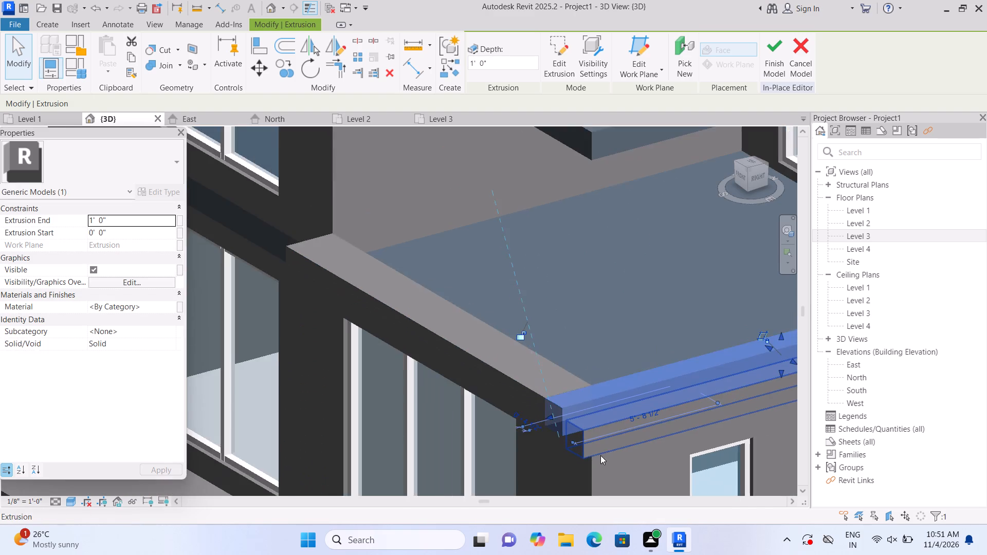
pyautogui.moveTo(602, 455); pyautogui.dragTo(539, 423, button='middle')
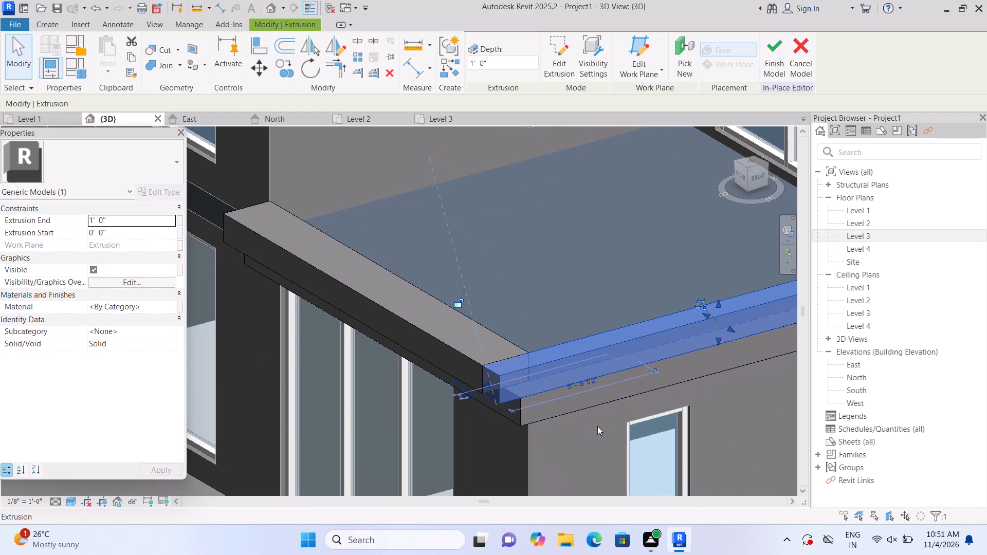
pyautogui.scroll(2, 607, 417)
pyautogui.scroll(-3, 575, 412)
pyautogui.moveTo(560, 414); pyautogui.dragTo(495, 415, button='middle')
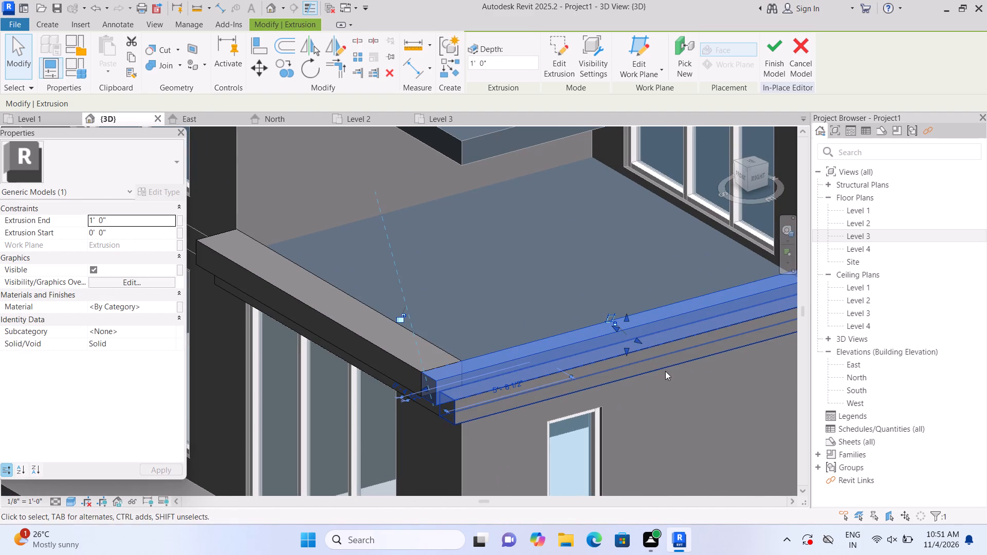
pyautogui.moveTo(635, 336); pyautogui.dragTo(649, 337)
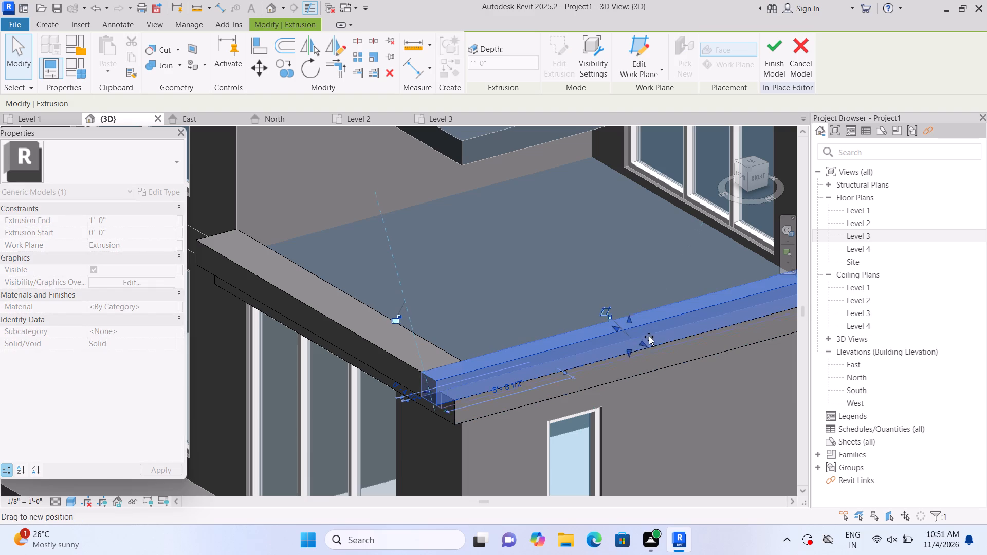
pyautogui.moveTo(649, 337); pyautogui.dragTo(656, 341)
pyautogui.click(502, 483)
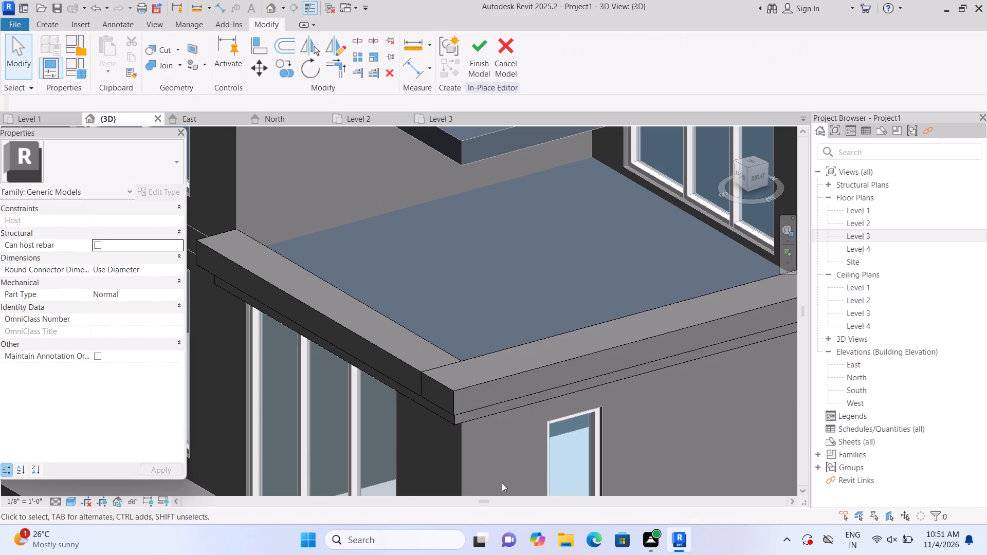
# Examine the stacked trim around the lower roof from the front, right and left sides, including its corner and ends.
pyautogui.scroll(-4, 504, 478)
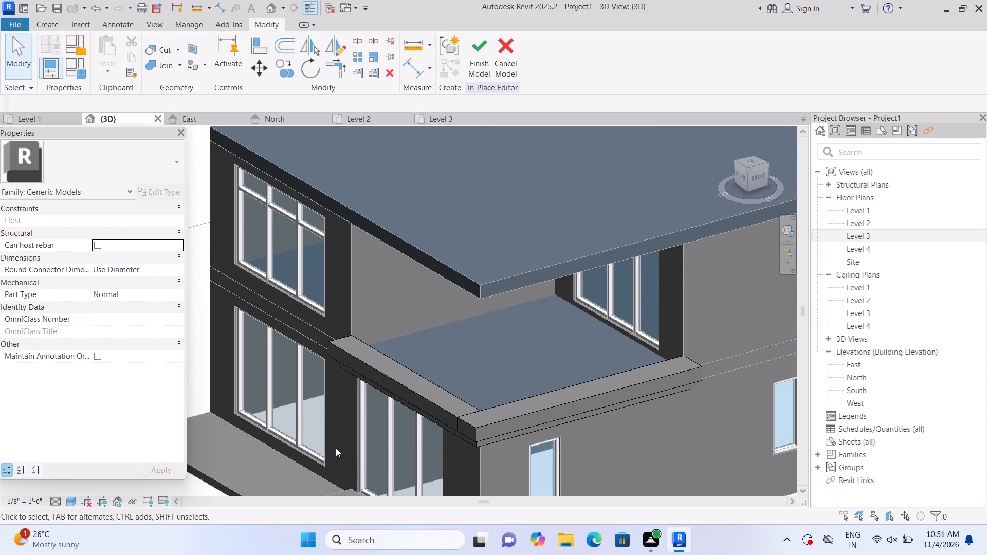
pyautogui.moveTo(336, 448); pyautogui.dragTo(267, 343, button='middle')
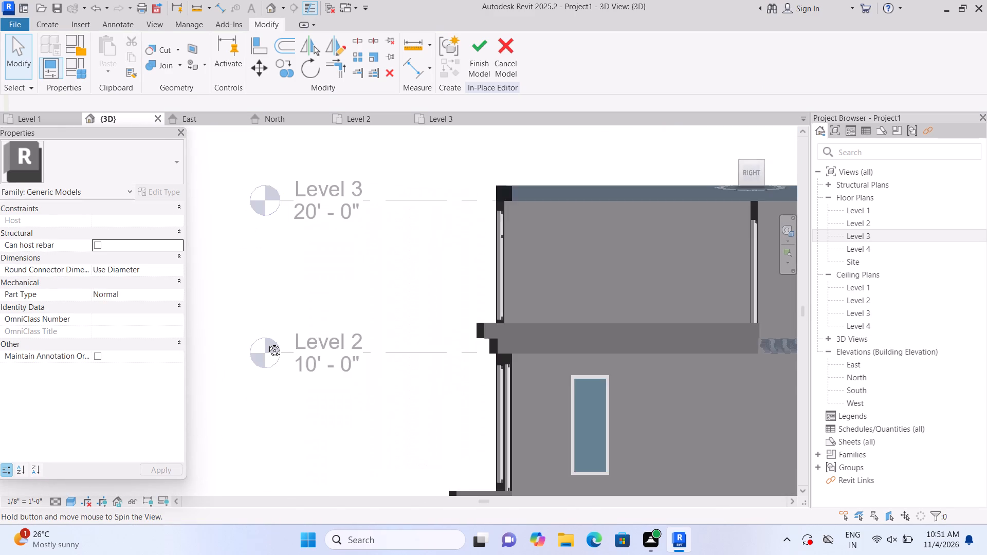
pyautogui.moveTo(267, 343); pyautogui.dragTo(352, 385, button='middle')
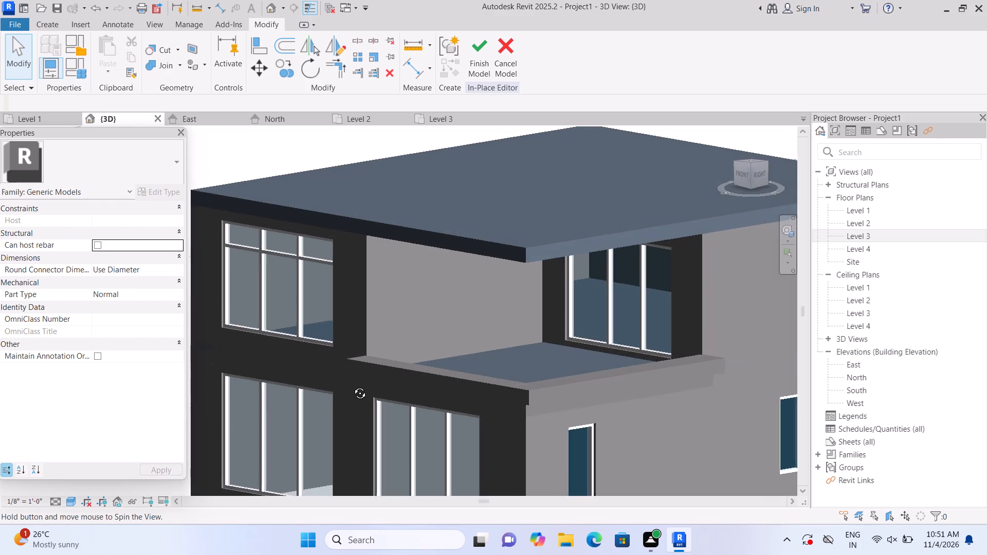
pyautogui.moveTo(352, 385); pyautogui.dragTo(323, 382, button='middle')
pyautogui.scroll(4, 333, 397)
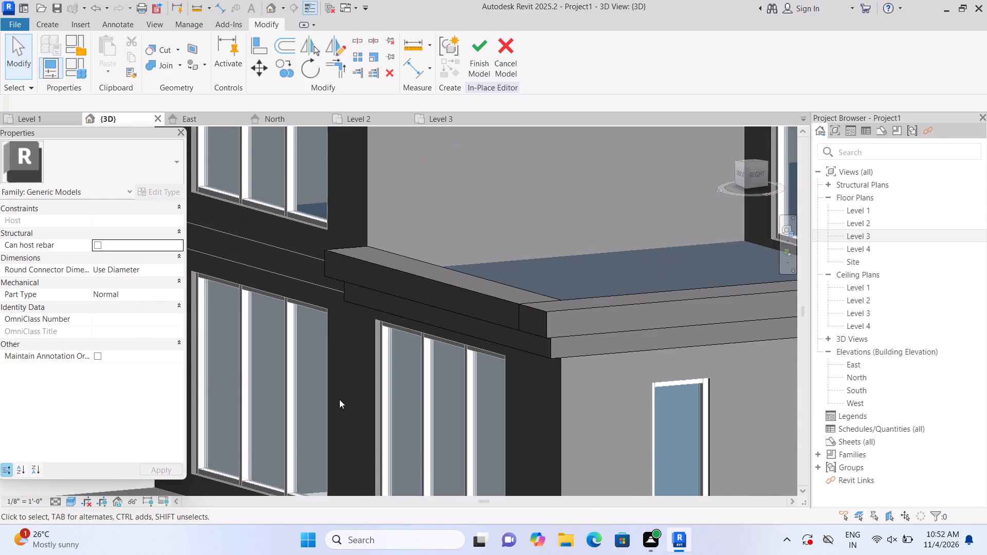
pyautogui.scroll(1, 409, 268)
pyautogui.click(409, 268)
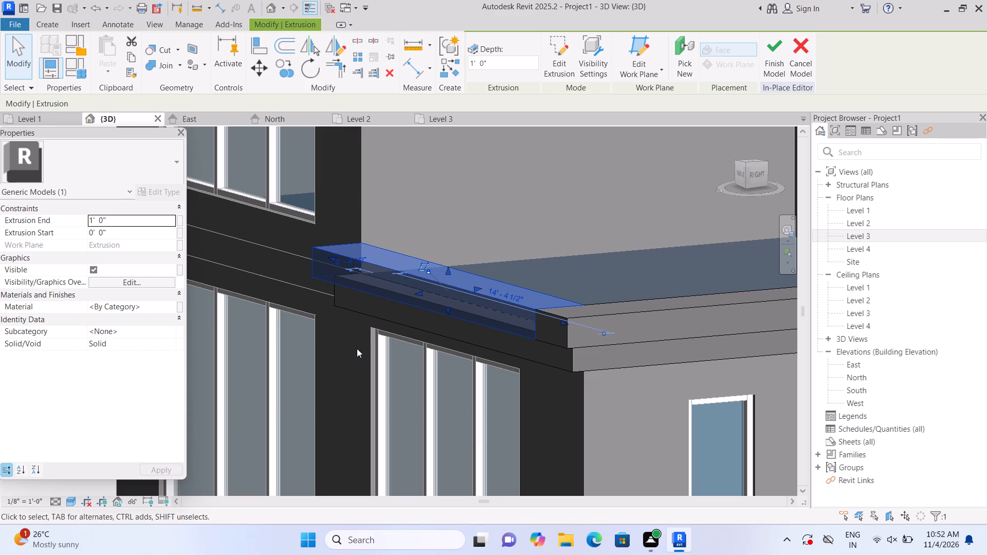
pyautogui.press('Escape')
pyautogui.scroll(-6, 358, 348)
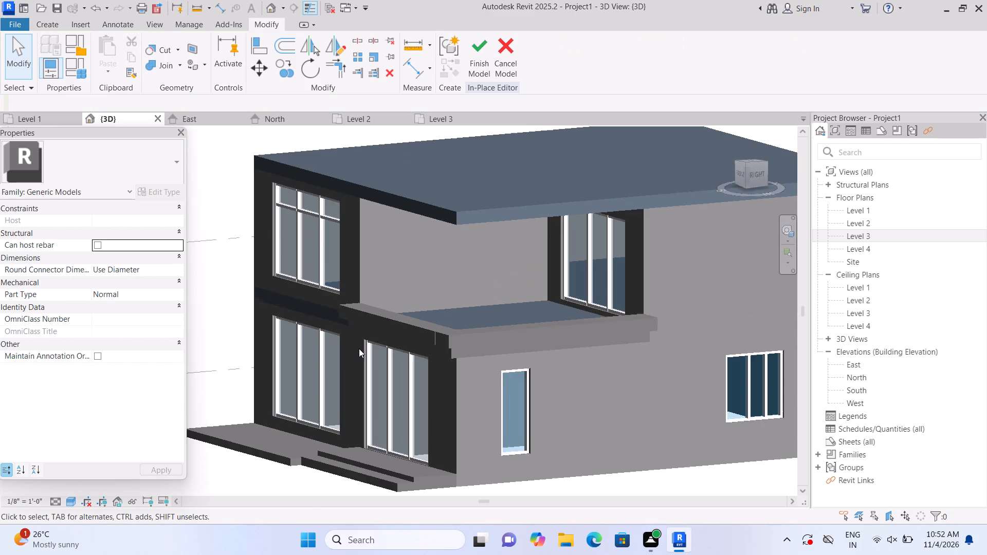
pyautogui.keyDown('shift'); pyautogui.moveTo(253, 396); pyautogui.dragTo(478, 406, button='middle'); pyautogui.keyUp('shift')
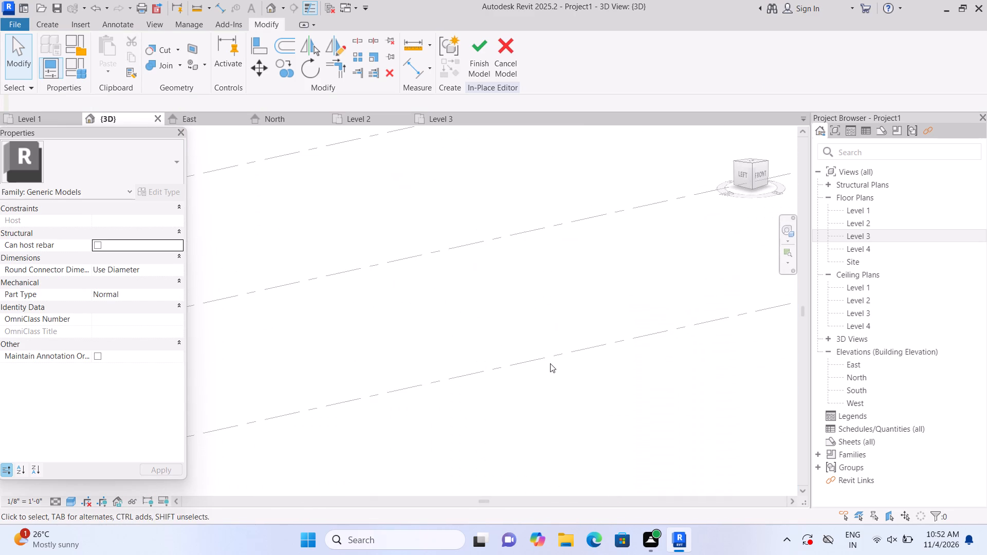
pyautogui.moveTo(501, 332); pyautogui.dragTo(370, 262, button='middle')
pyautogui.scroll(-6, 391, 288)
pyautogui.moveTo(493, 342); pyautogui.dragTo(218, 293, button='middle')
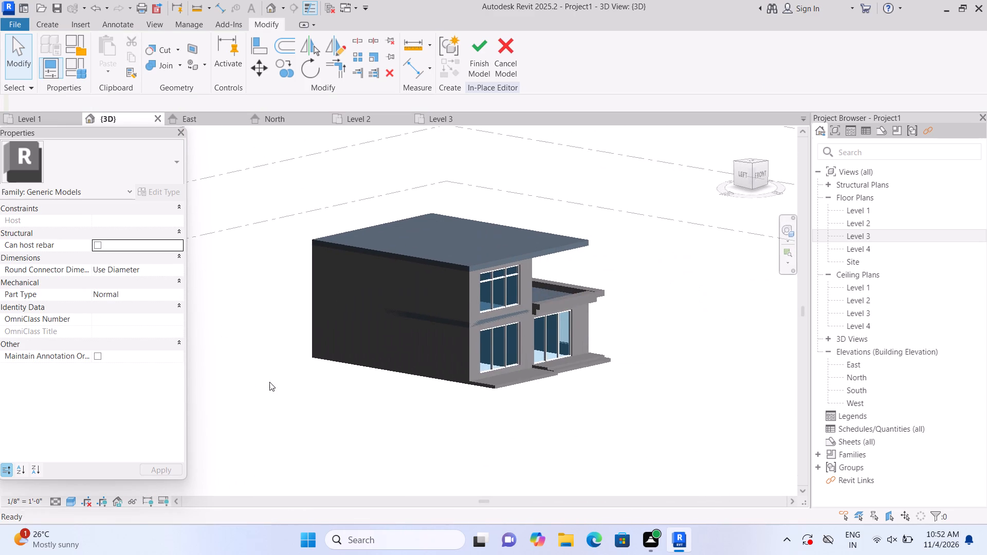
pyautogui.keyDown('shift'); pyautogui.moveTo(277, 382); pyautogui.dragTo(309, 376, button='middle'); pyautogui.keyUp('shift')
pyautogui.moveTo(579, 308); pyautogui.dragTo(488, 336, button='middle')
pyautogui.keyDown('shift'); pyautogui.moveTo(506, 350); pyautogui.dragTo(474, 349, button='middle'); pyautogui.keyUp('shift')
pyautogui.keyDown('shift'); pyautogui.scroll(14, 445, 317); pyautogui.keyUp('shift')
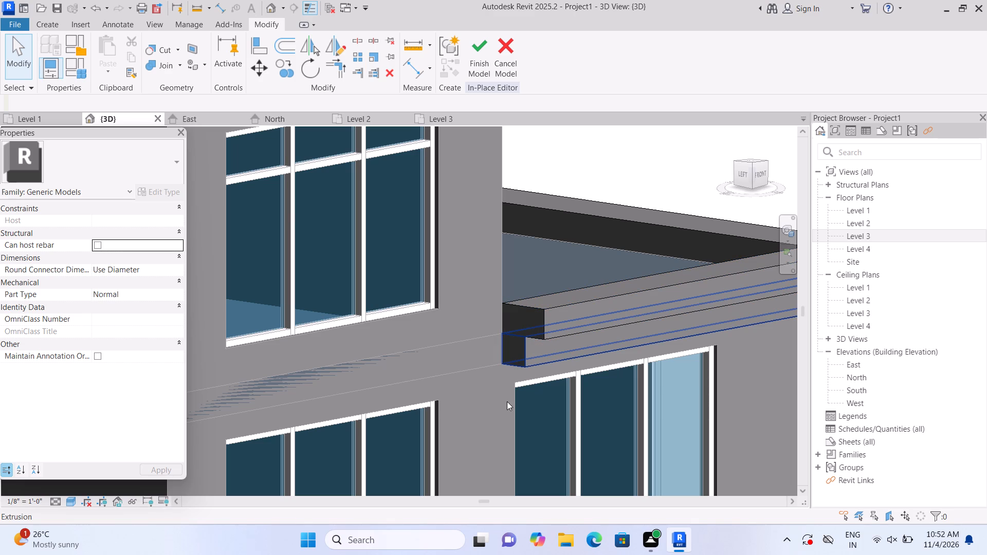
pyautogui.keyDown('shift'); pyautogui.moveTo(494, 399); pyautogui.dragTo(432, 415, button='middle'); pyautogui.keyUp('shift')
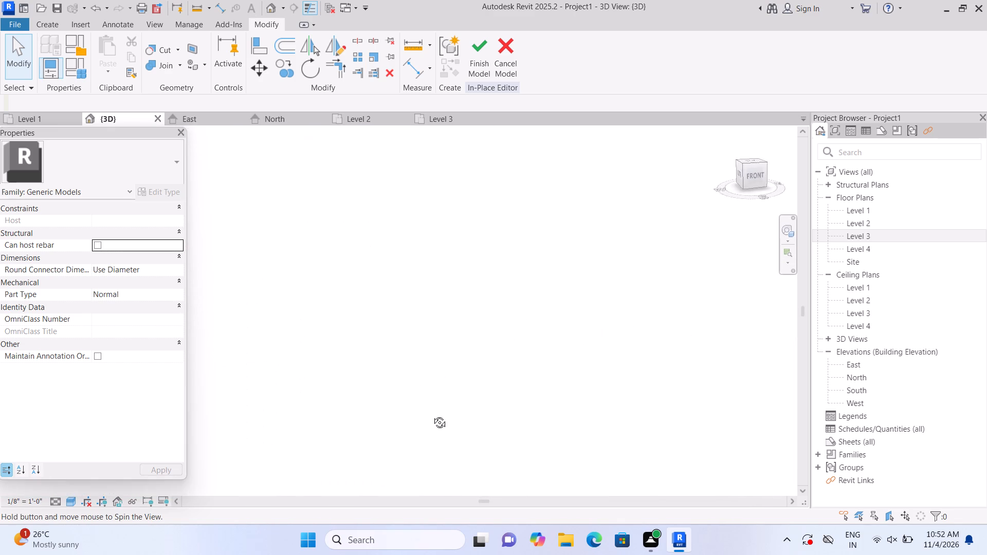
pyautogui.keyDown('shift'); pyautogui.moveTo(432, 415); pyautogui.dragTo(419, 414, button='middle'); pyautogui.keyUp('shift')
pyautogui.moveTo(416, 364); pyautogui.dragTo(764, 380, button='middle')
pyautogui.scroll(-8, 593, 380)
pyautogui.moveTo(475, 397); pyautogui.dragTo(694, 387, button='middle')
pyautogui.keyDown('shift'); pyautogui.moveTo(681, 410); pyautogui.dragTo(593, 403, button='middle'); pyautogui.keyUp('shift')
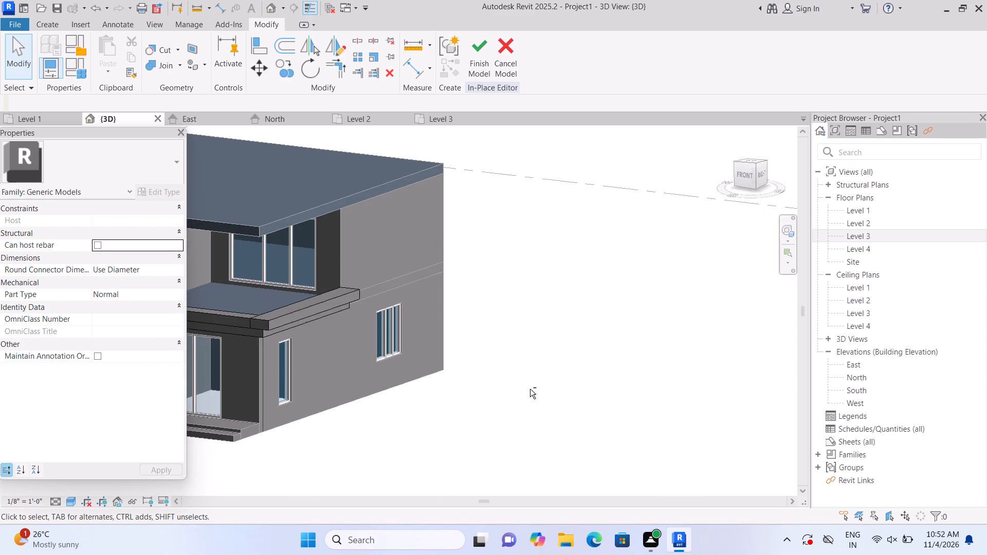
pyautogui.moveTo(459, 359); pyautogui.dragTo(830, 414, button='middle')
pyautogui.middleClick(835, 417)
pyautogui.keyDown('shift'); pyautogui.moveTo(799, 434); pyautogui.dragTo(752, 427, button='middle'); pyautogui.keyUp('shift')
pyautogui.keyDown('shift'); pyautogui.middleClick(751, 427); pyautogui.keyUp('shift')
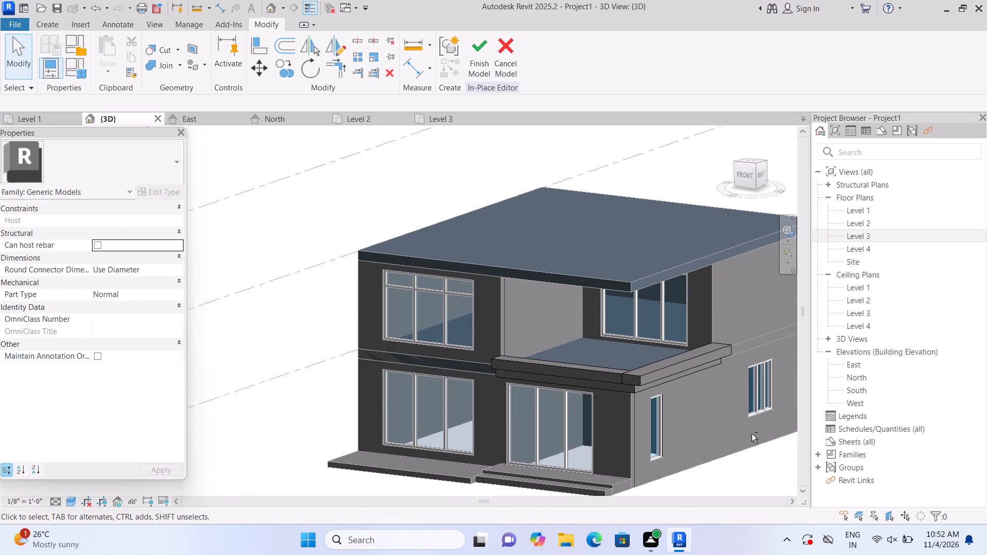
pyautogui.keyDown('shift'); pyautogui.moveTo(736, 424); pyautogui.dragTo(688, 415, button='middle'); pyautogui.keyUp('shift')
pyautogui.moveTo(600, 366); pyautogui.dragTo(704, 386, button='middle')
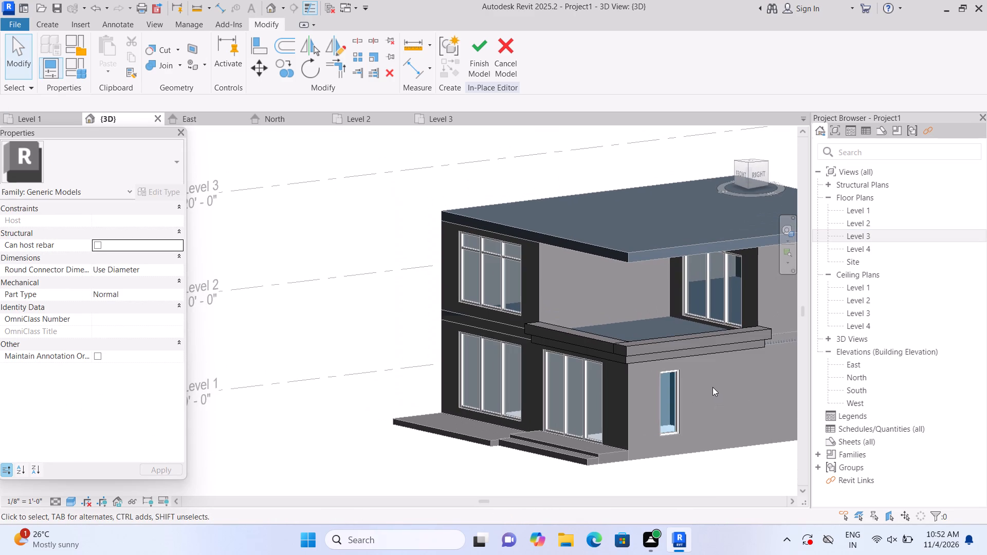
# Widen the raised front extrusion slightly farther outward over the lower front trim.
pyautogui.scroll(2, 584, 404)
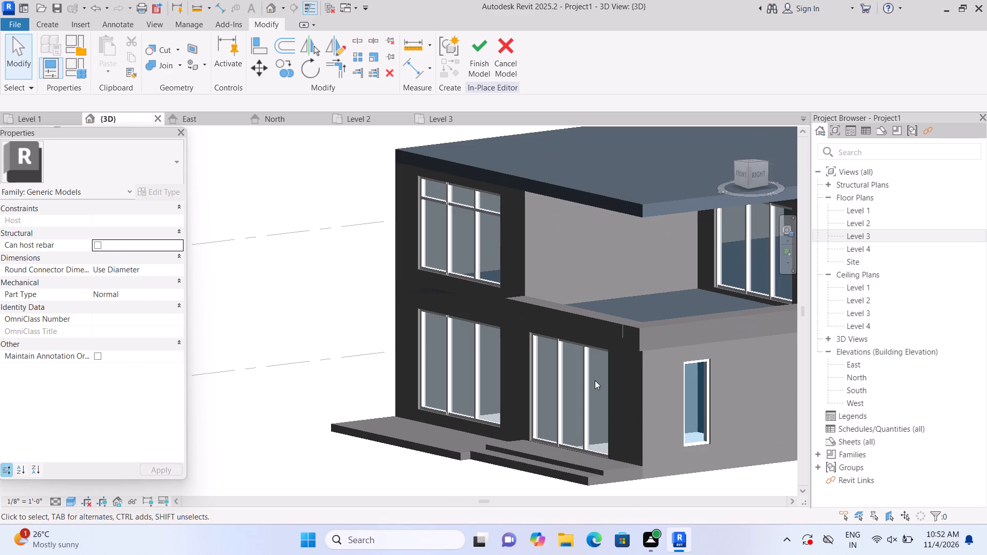
pyautogui.scroll(3, 595, 380)
pyautogui.click(597, 292)
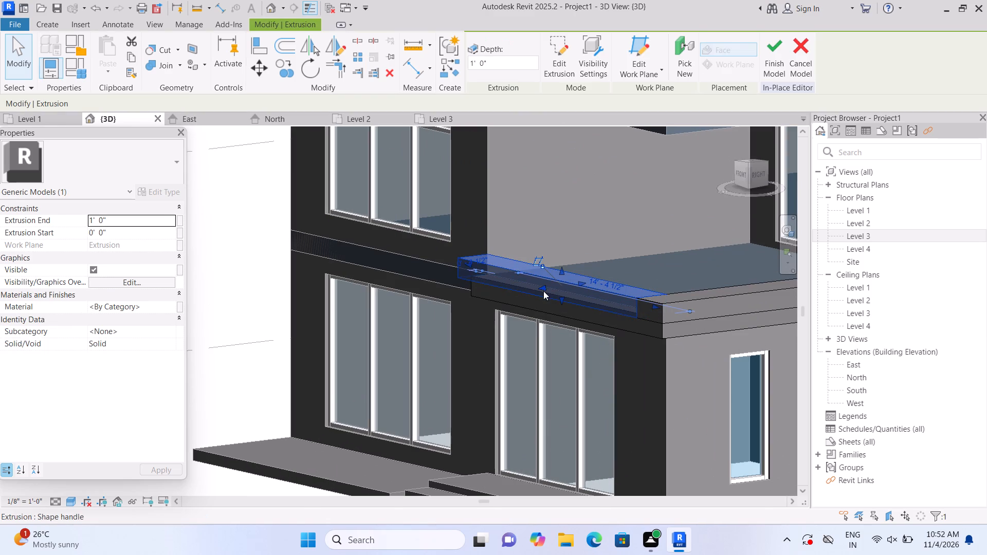
pyautogui.click(540, 287)
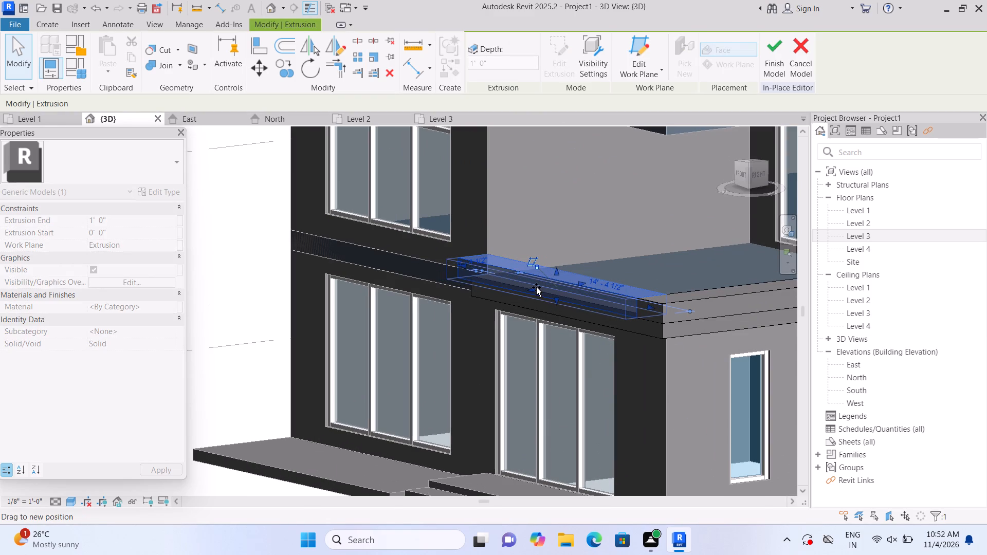
pyautogui.moveTo(600, 319); pyautogui.dragTo(555, 311, button='middle')
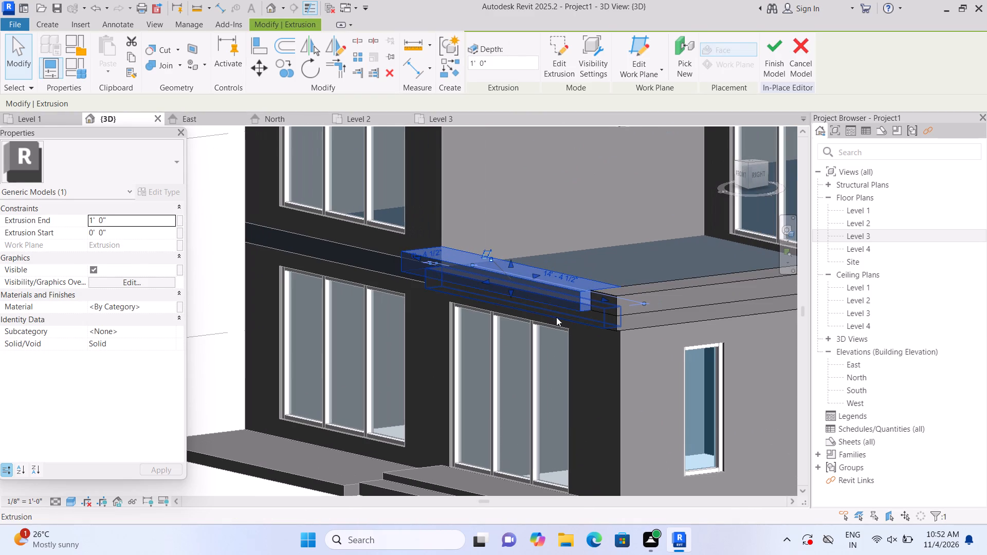
pyautogui.press('Escape')
# Stretch the front end of the right-side raised extrusion to the front piece's new outer face.
pyautogui.click(635, 304)
pyautogui.moveTo(600, 302); pyautogui.dragTo(589, 304)
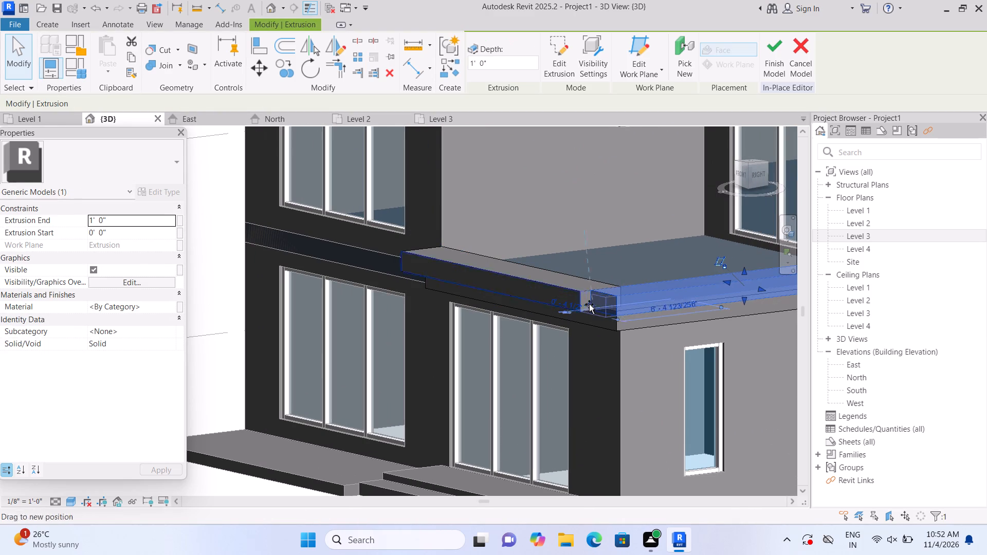
pyautogui.moveTo(589, 304); pyautogui.dragTo(592, 303)
pyautogui.press('Escape')
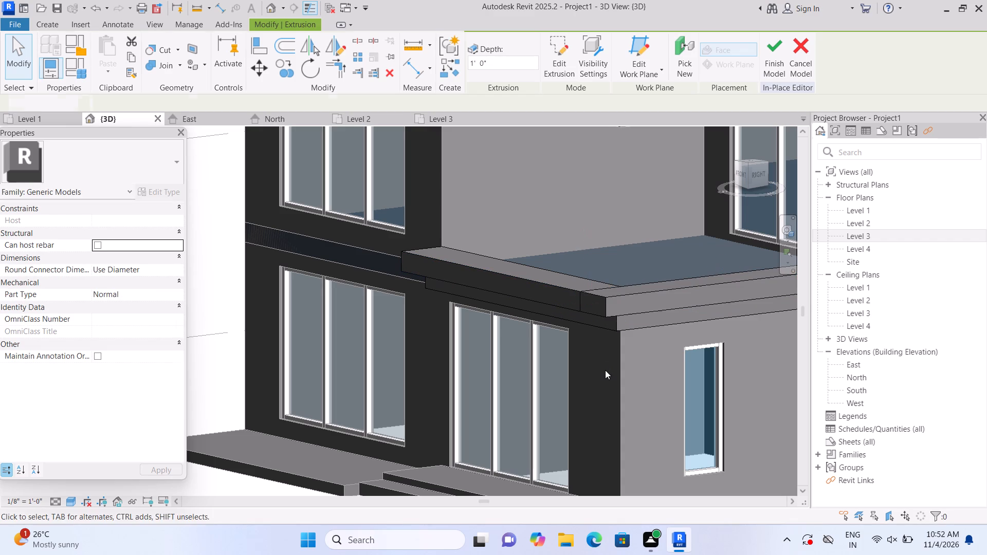
# Join the front and right-side raised extrusions with Join Geometry, and join the lower front trim to the raised front piece.
pyautogui.click(181, 65)
pyautogui.click(191, 78)
pyautogui.click(554, 271)
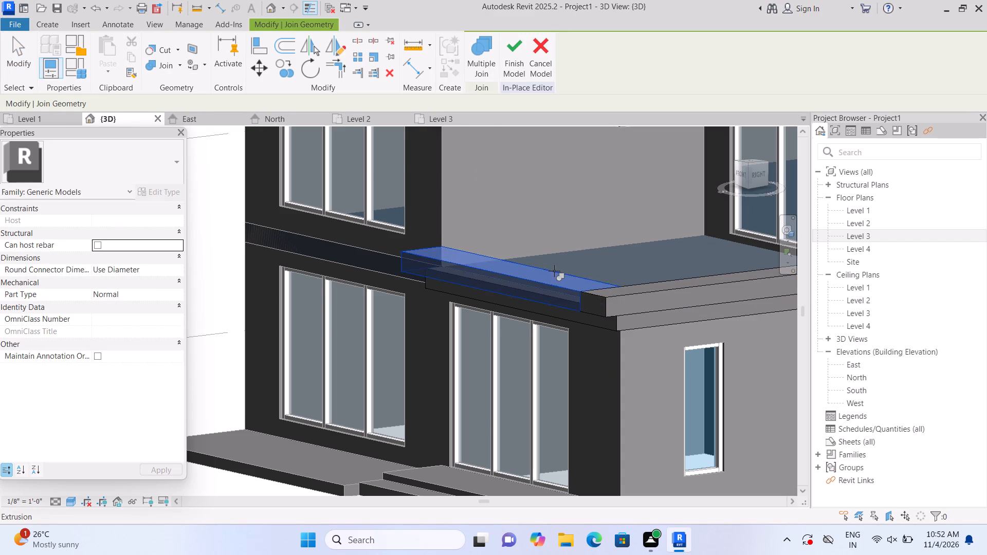
pyautogui.click(628, 289)
pyautogui.click(567, 319)
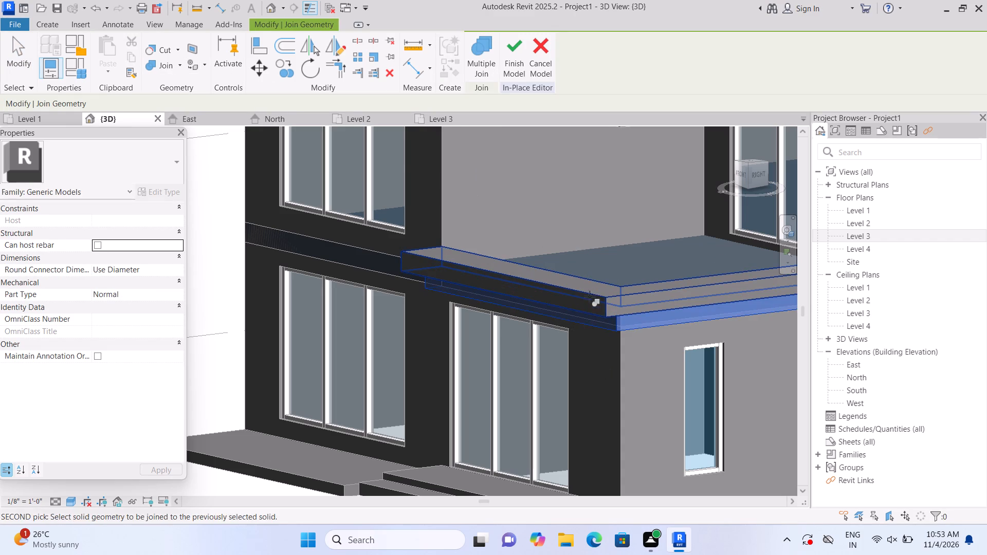
pyautogui.click(591, 290)
pyautogui.press('Escape')
# Stretch the free end of the raised front extrusion slightly past the end of the lower front trim.
pyautogui.scroll(-2, 564, 365)
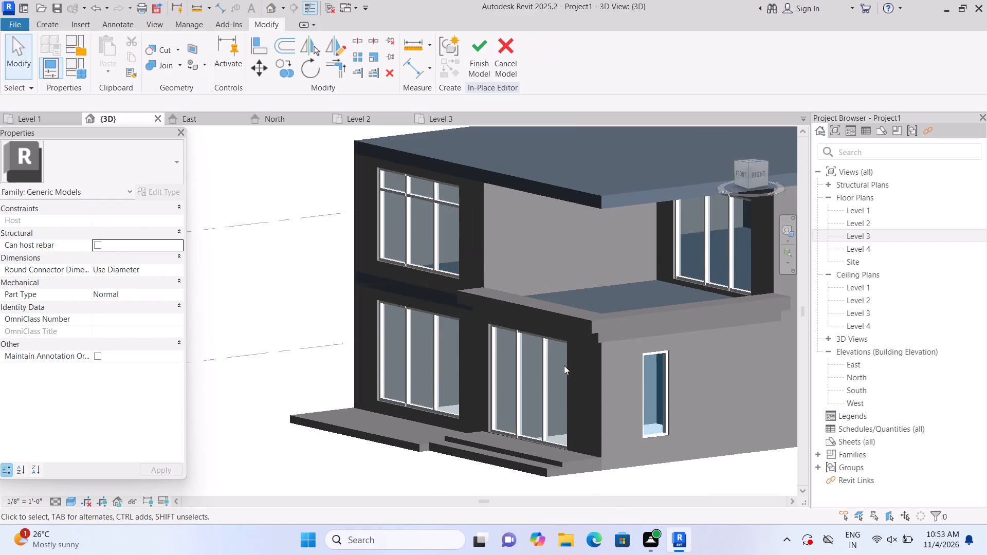
pyautogui.scroll(-4, 564, 365)
pyautogui.keyDown('shift'); pyautogui.moveTo(327, 451); pyautogui.dragTo(378, 480, button='middle'); pyautogui.keyUp('shift')
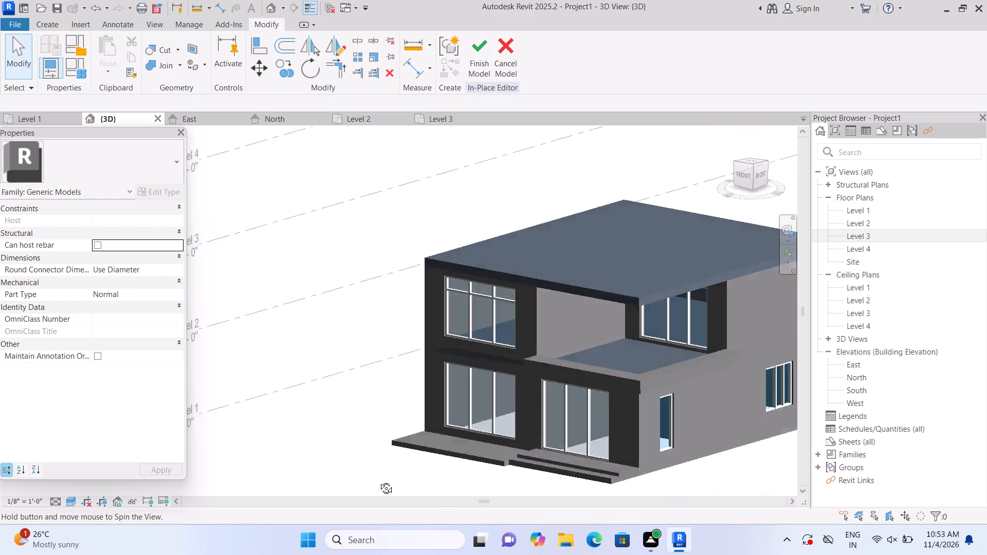
pyautogui.keyDown('shift'); pyautogui.moveTo(378, 480); pyautogui.dragTo(516, 479, button='middle'); pyautogui.keyUp('shift')
pyautogui.moveTo(547, 452); pyautogui.dragTo(200, 398, button='middle')
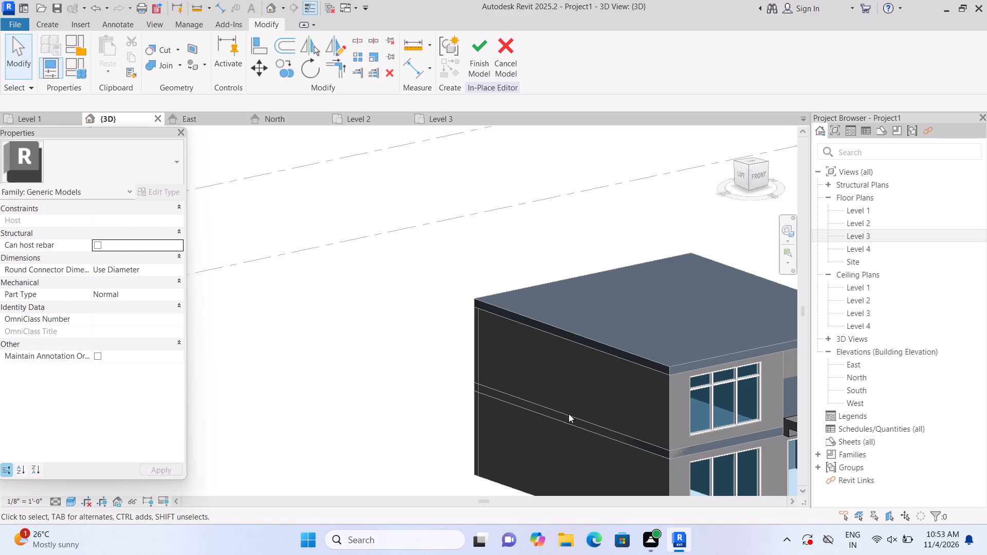
pyautogui.moveTo(597, 417); pyautogui.dragTo(308, 378, button='middle')
pyautogui.scroll(8, 486, 419)
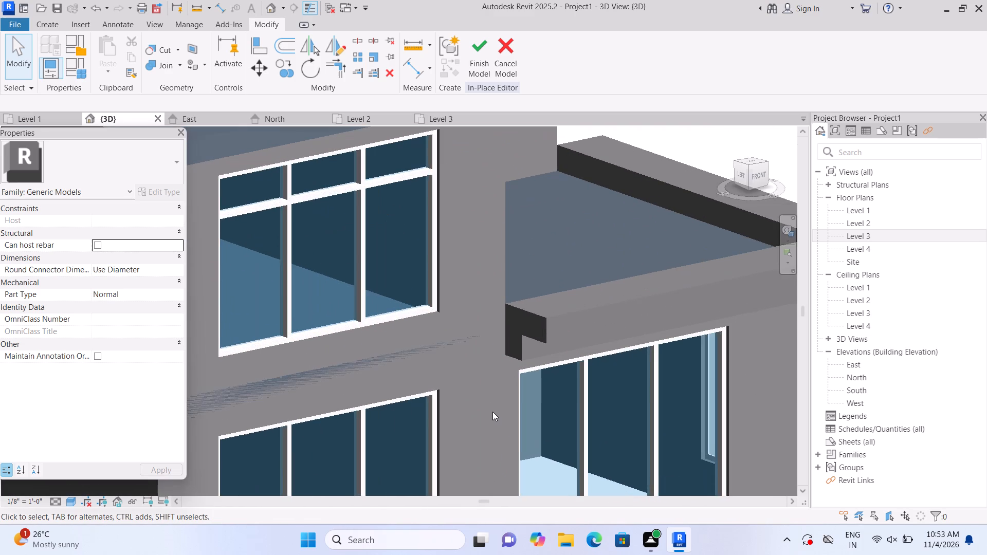
pyautogui.moveTo(488, 415); pyautogui.dragTo(404, 430, button='middle')
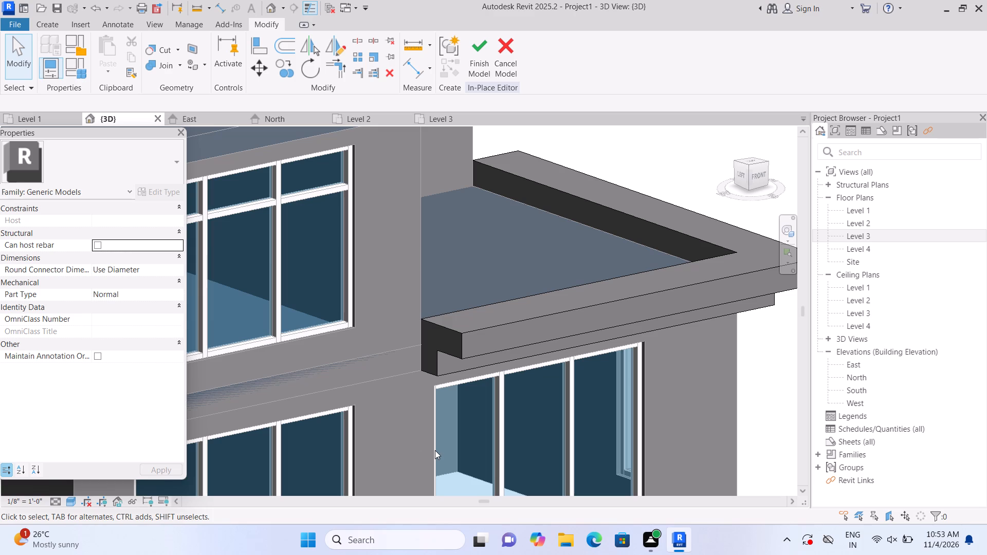
pyautogui.scroll(1, 441, 404)
pyautogui.click(460, 335)
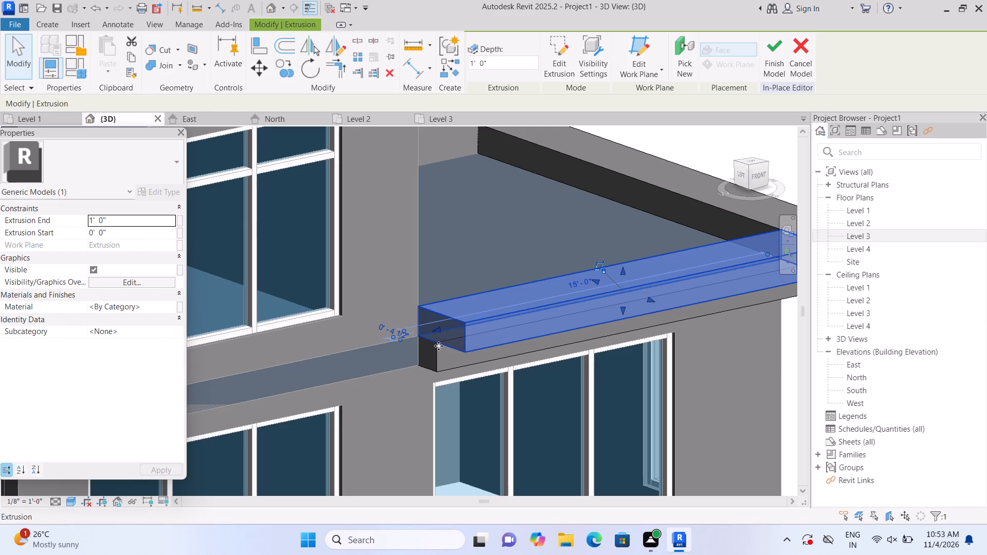
pyautogui.moveTo(438, 329); pyautogui.dragTo(422, 328)
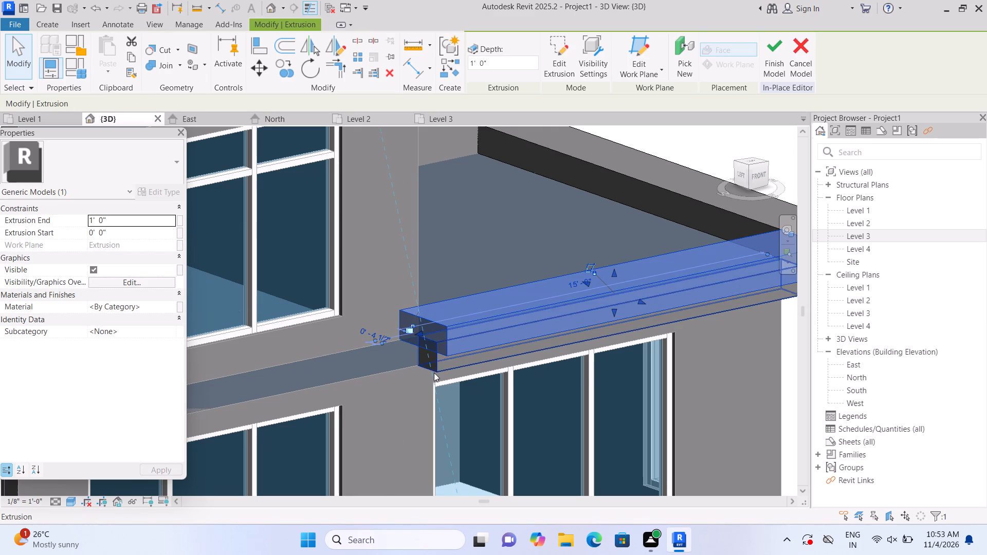
pyautogui.click(404, 421)
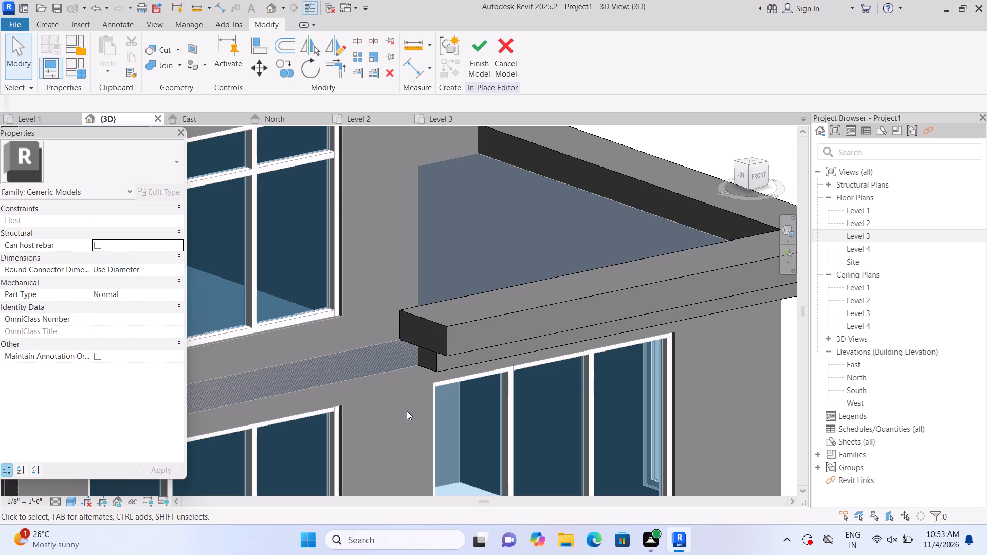
# Extend the raised front extrusion's free end a little farther along the front wall toward the neighbouring windows.
pyautogui.scroll(-7, 408, 402)
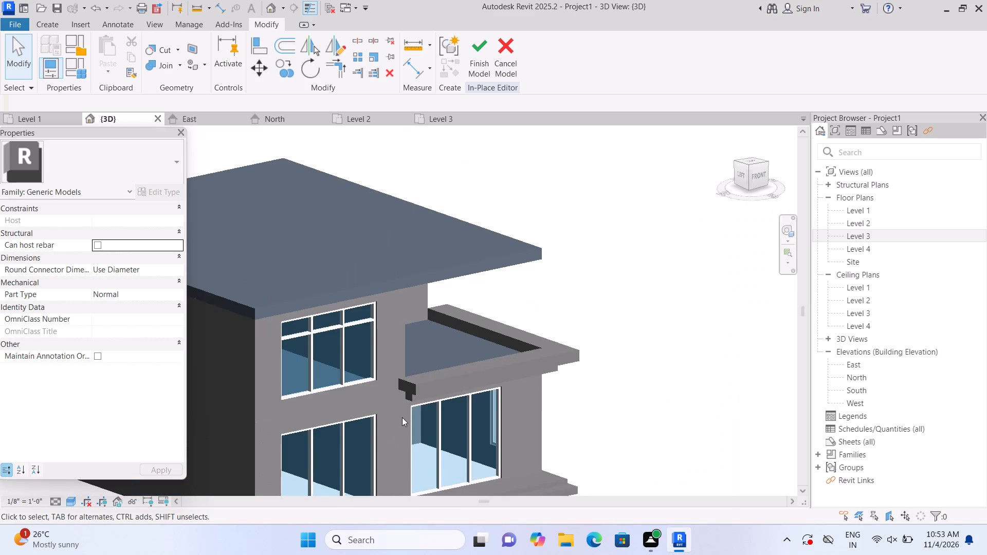
pyautogui.scroll(5, 406, 414)
pyautogui.click(423, 357)
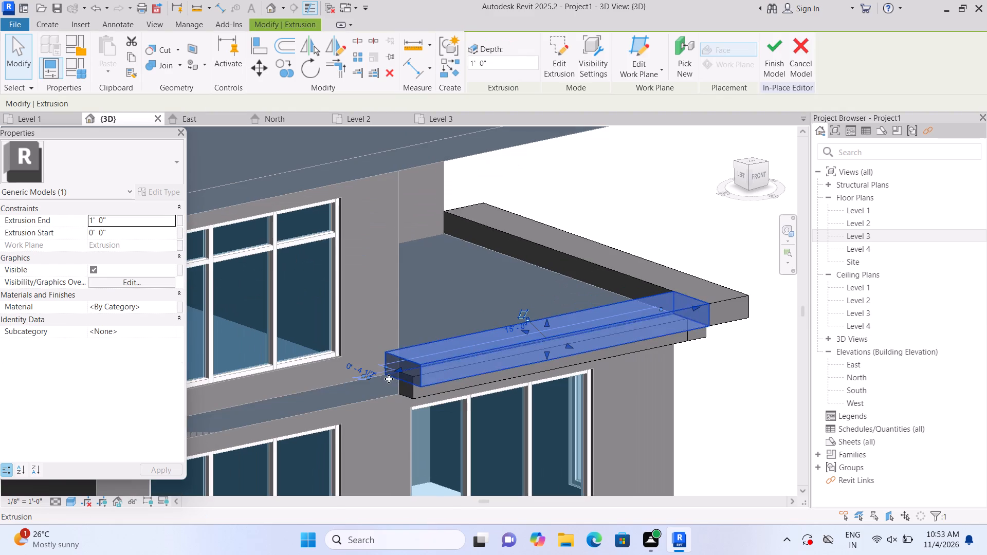
pyautogui.moveTo(399, 366); pyautogui.dragTo(386, 373)
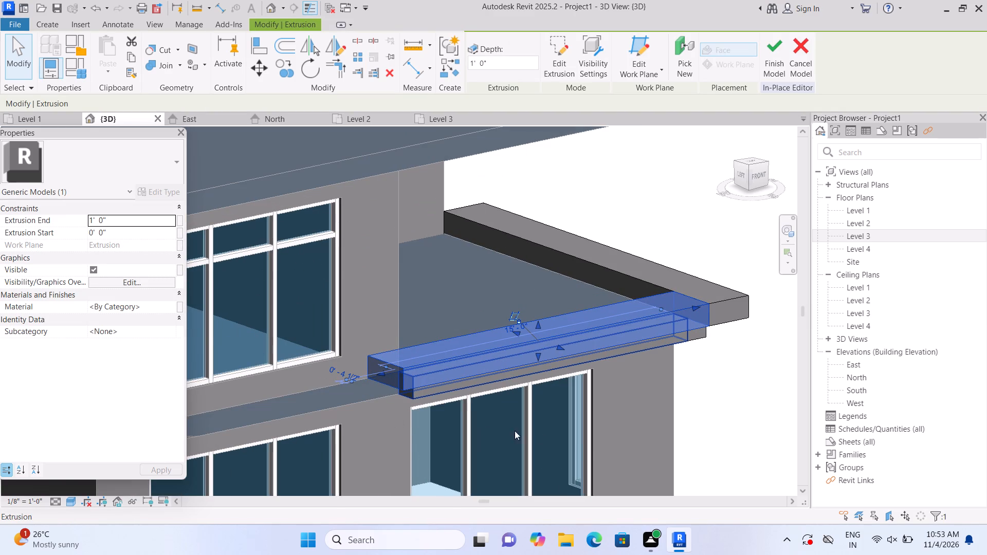
pyautogui.click(694, 413)
# Start a new solid extrusion and set its work plane to the top face of the raised trim.
pyautogui.scroll(-2, 690, 413)
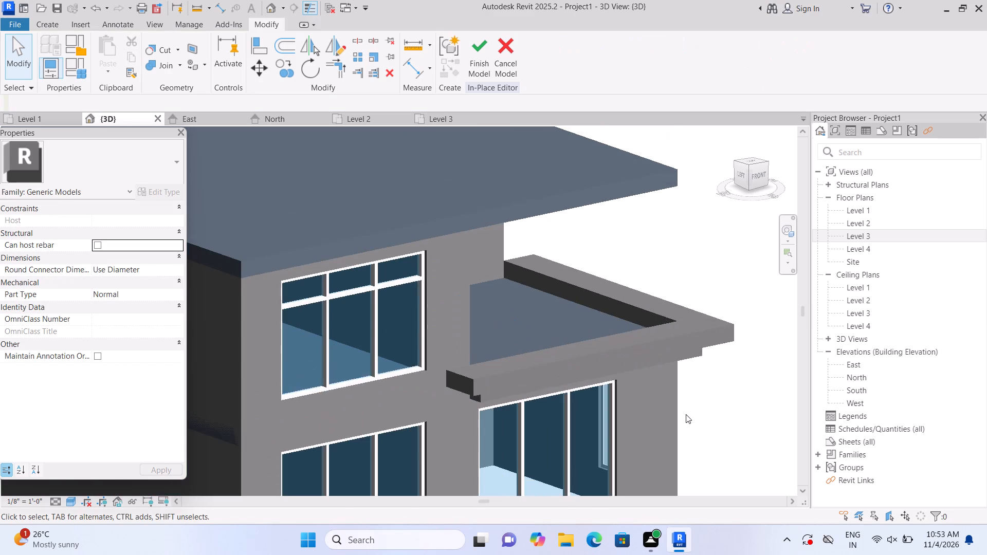
pyautogui.moveTo(682, 412); pyautogui.dragTo(638, 442, button='middle')
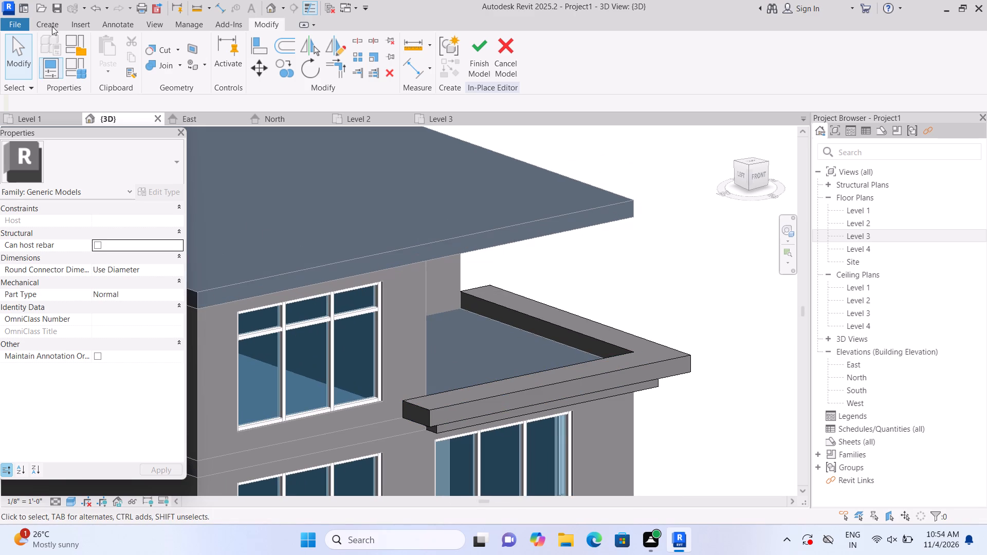
pyautogui.click(52, 18)
pyautogui.click(109, 49)
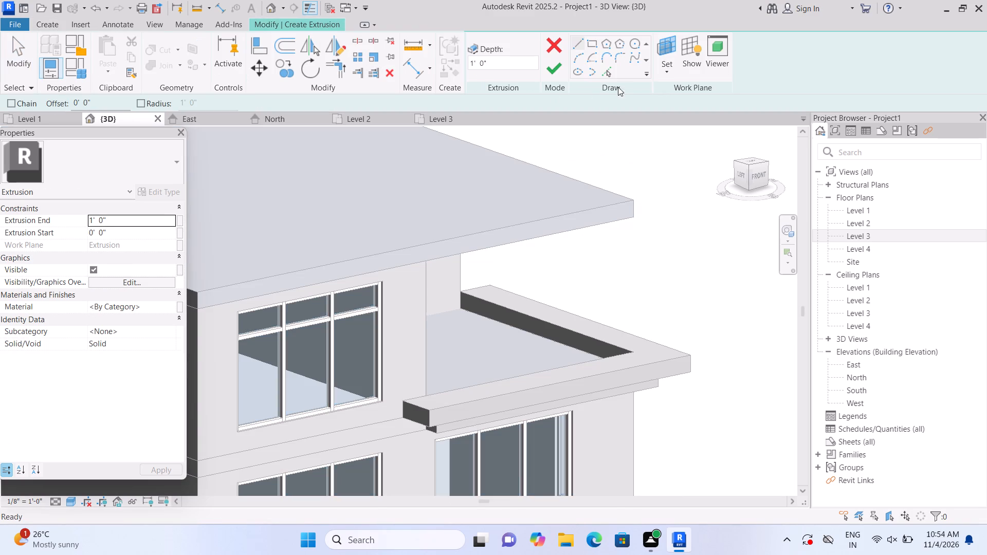
pyautogui.click(666, 72)
pyautogui.click(665, 96)
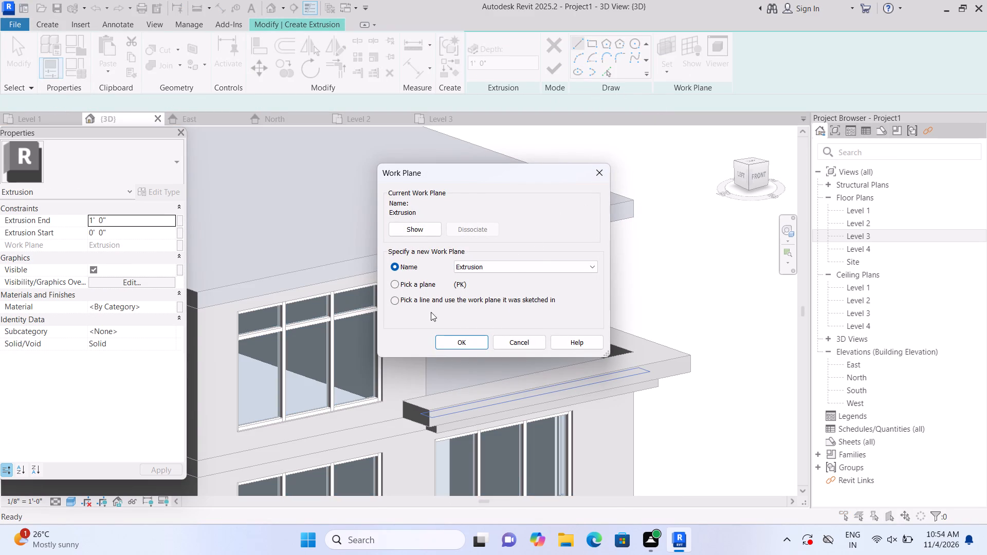
pyautogui.click(393, 283)
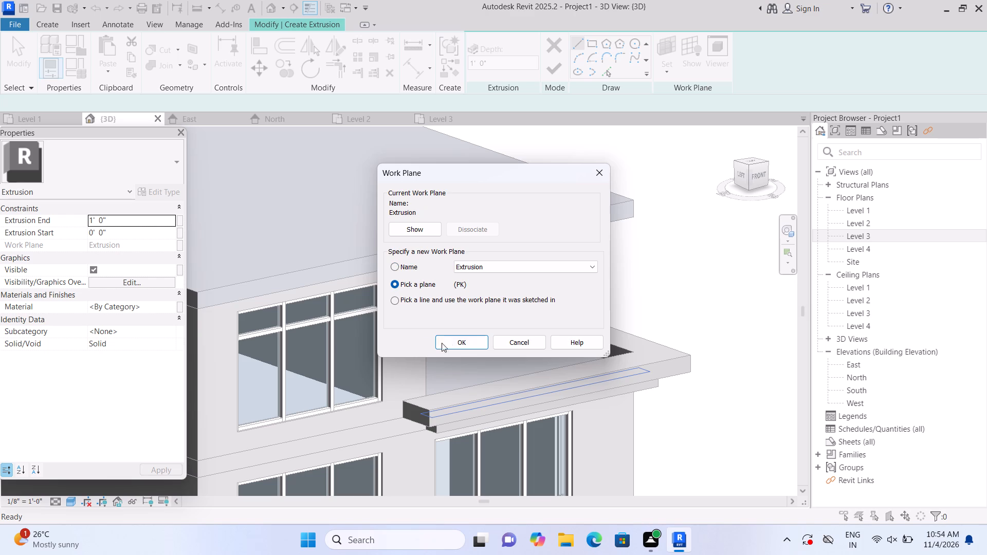
pyautogui.doubleClick(452, 341)
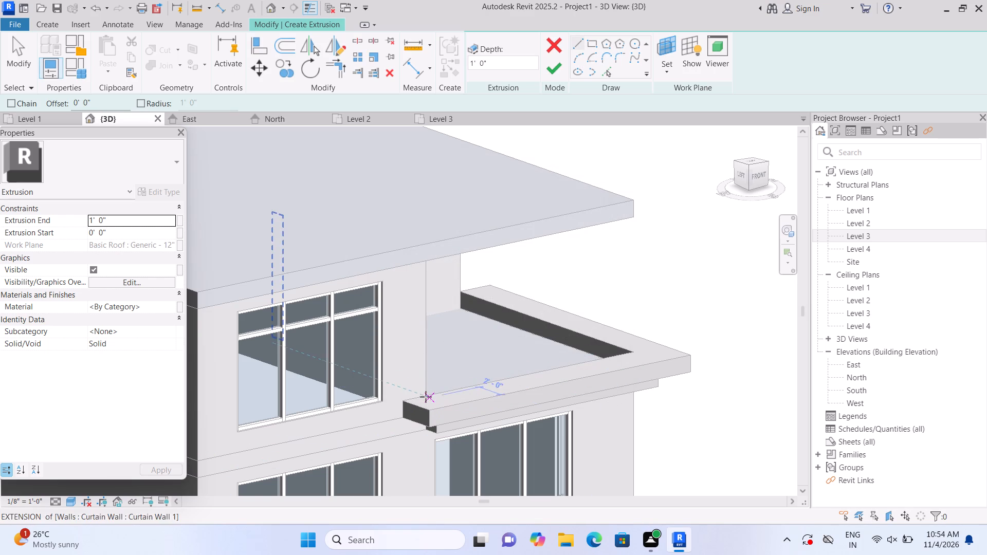
pyautogui.scroll(2, 431, 407)
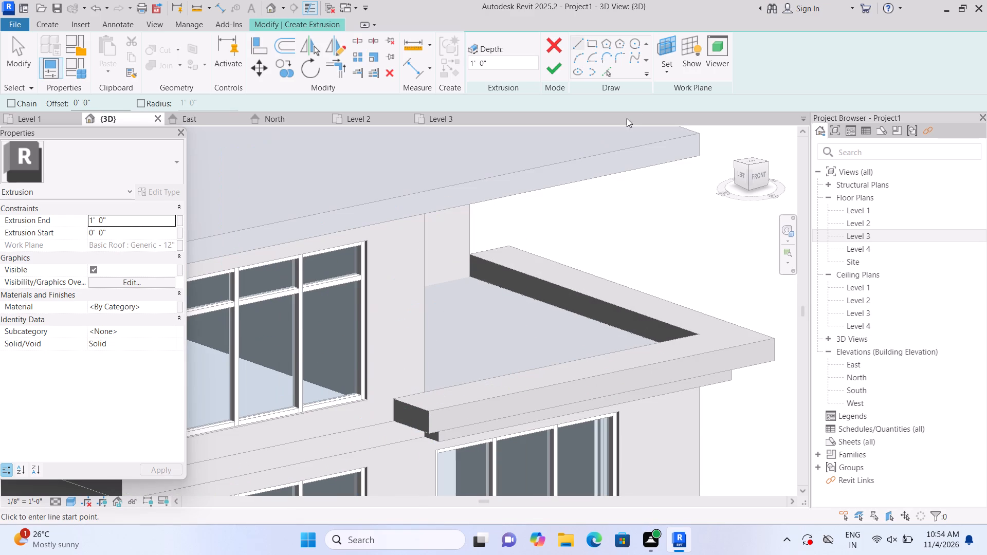
pyautogui.doubleClick(669, 72)
pyautogui.click(666, 76)
pyautogui.click(669, 126)
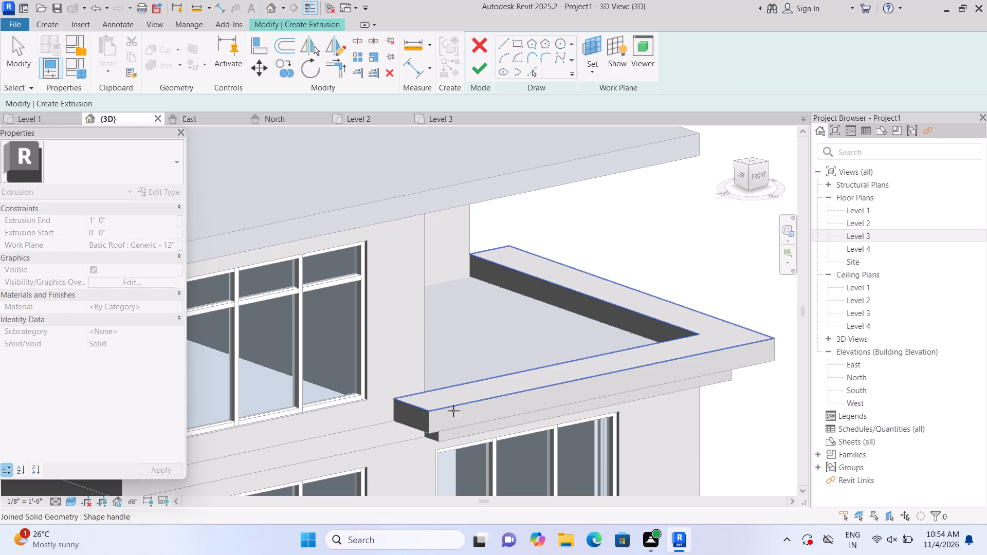
pyautogui.click(453, 405)
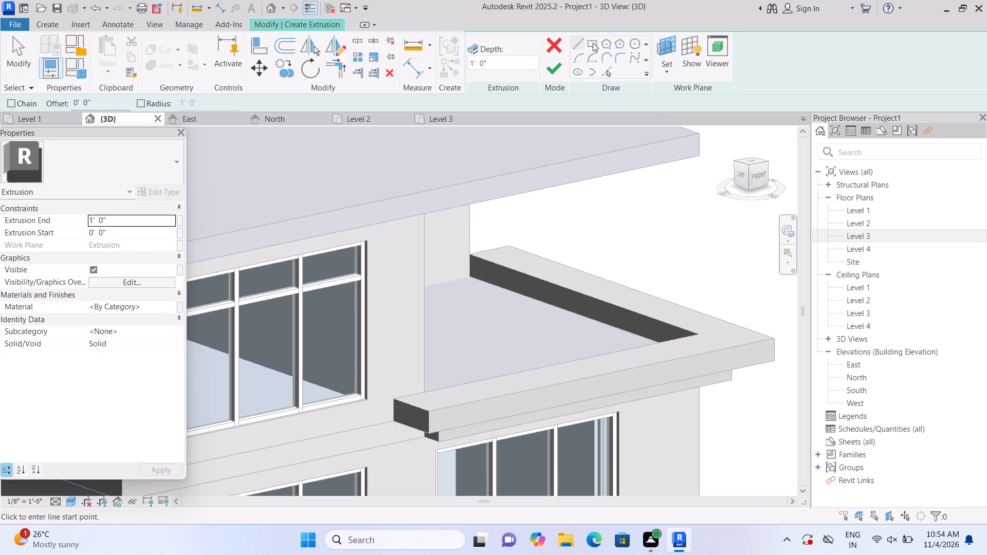
# Sketch a small rectangle across the free end of the raised front trim and finish it as a 1' 0" deep extrusion.
pyautogui.click(593, 42)
pyautogui.click(392, 399)
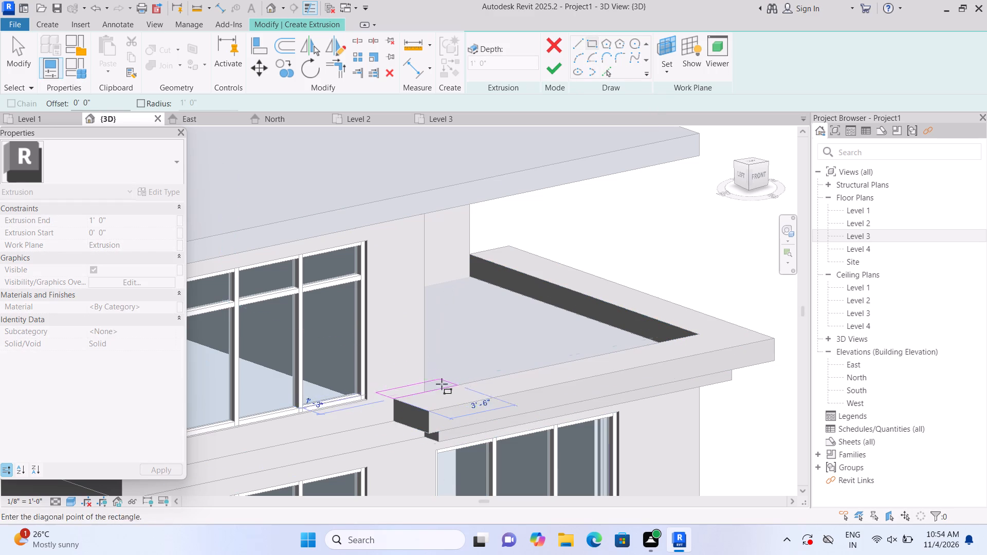
pyautogui.click(456, 404)
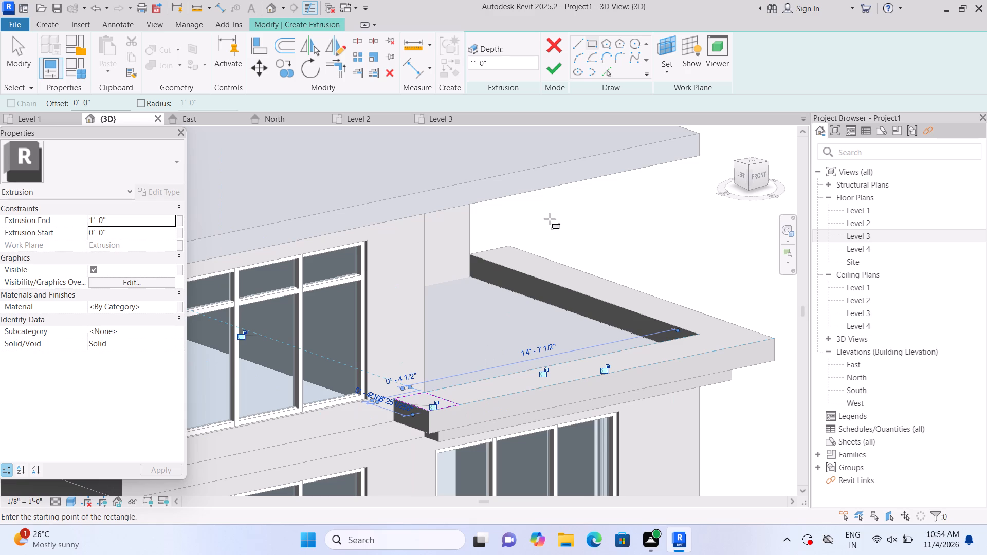
pyautogui.click(553, 73)
# Stretch the top of the new block up to the upper roof as a vertical post with a 9' 0" extrusion end.
pyautogui.scroll(-3, 577, 188)
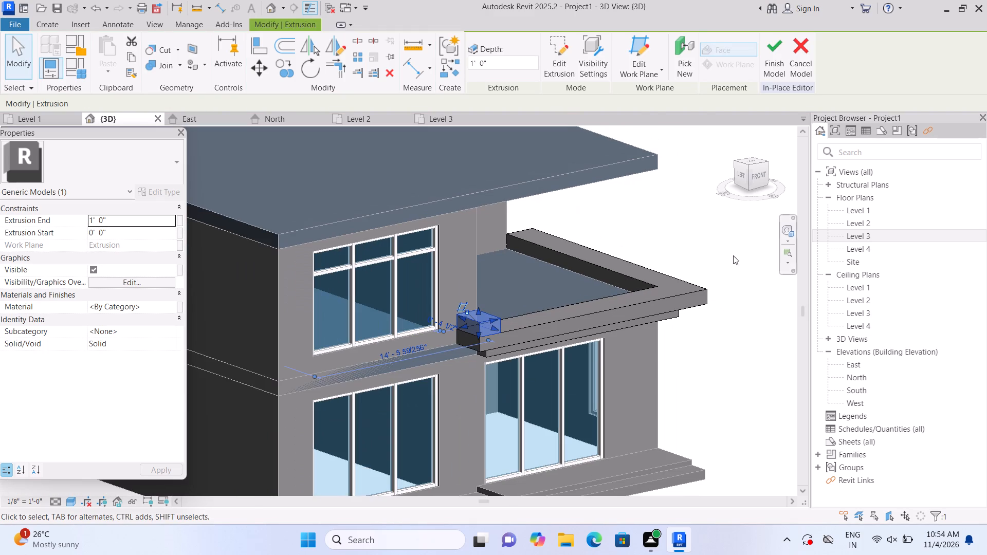
pyautogui.keyDown('shift'); pyautogui.moveTo(724, 361); pyautogui.dragTo(611, 387, button='middle'); pyautogui.keyUp('shift')
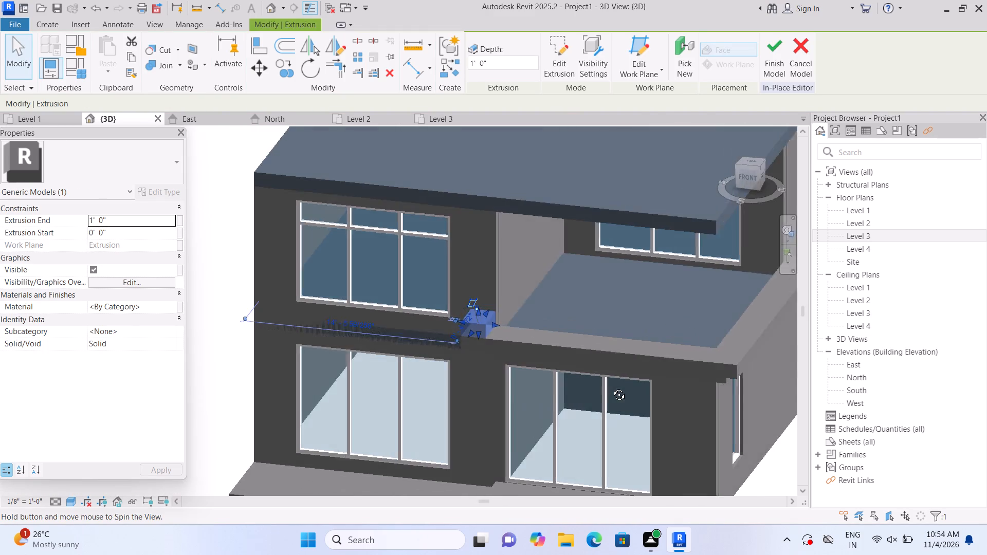
pyautogui.keyDown('shift'); pyautogui.moveTo(611, 387); pyautogui.dragTo(604, 386, button='middle'); pyautogui.keyUp('shift')
pyautogui.scroll(1, 547, 339)
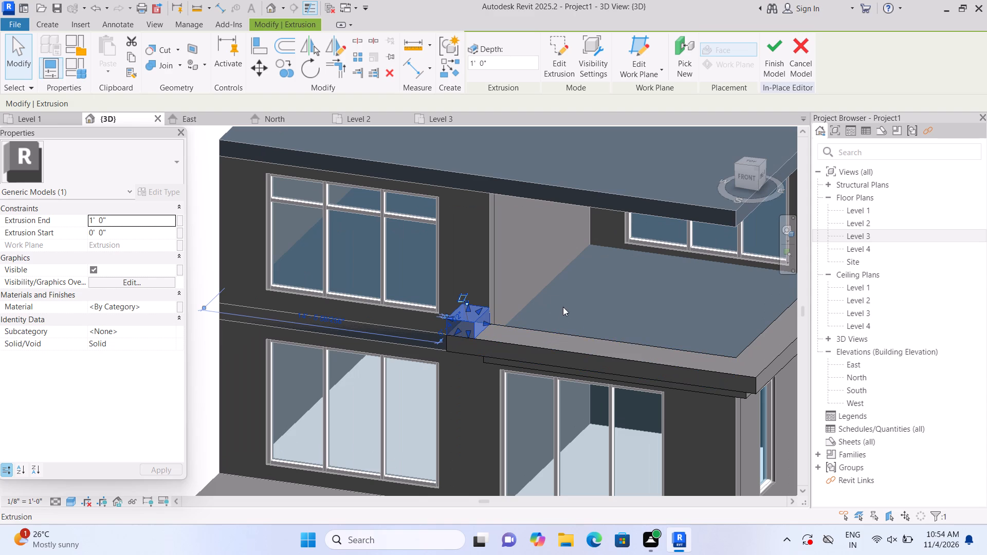
pyautogui.scroll(1, 562, 312)
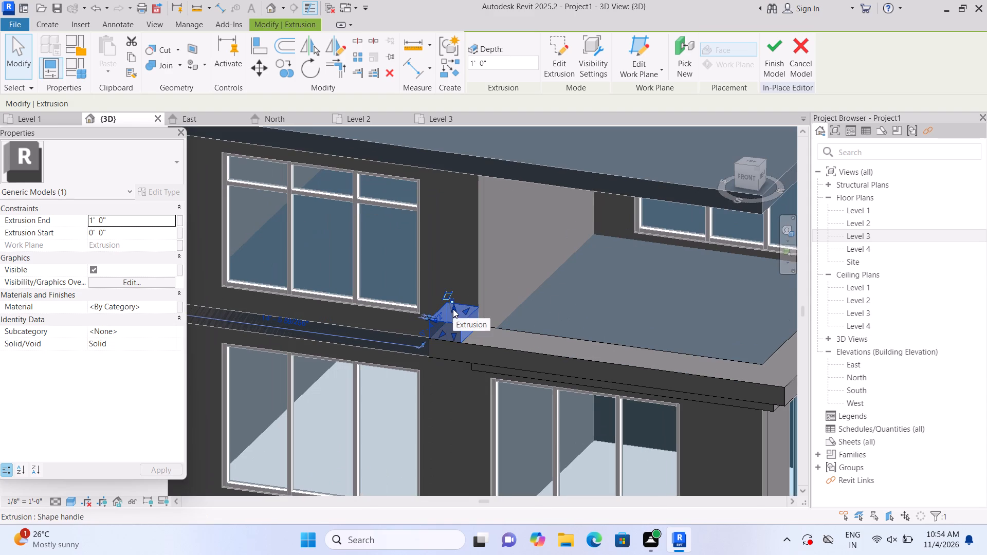
pyautogui.moveTo(453, 309); pyautogui.dragTo(510, 135)
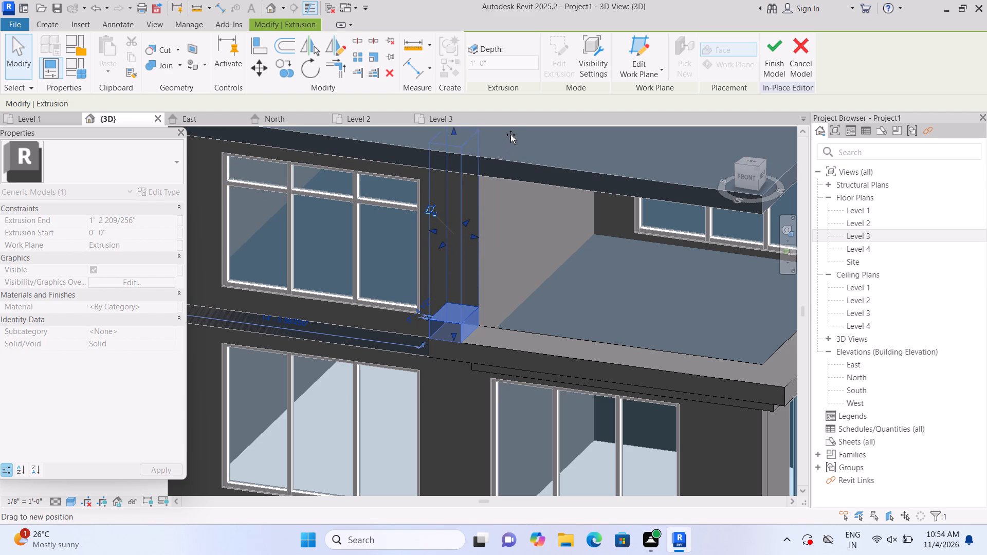
pyautogui.moveTo(510, 135); pyautogui.dragTo(513, 129)
pyautogui.scroll(-2, 499, 161)
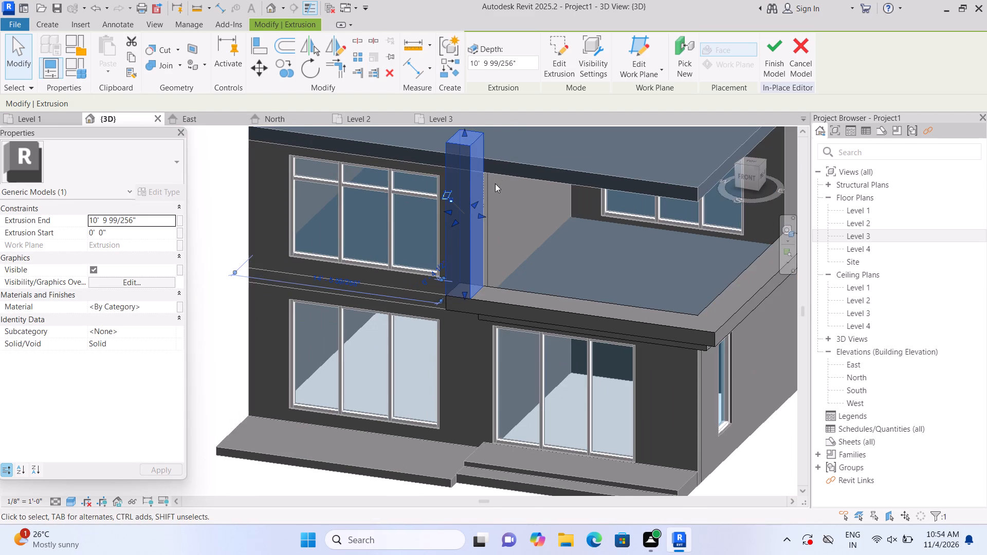
pyautogui.scroll(-1, 498, 192)
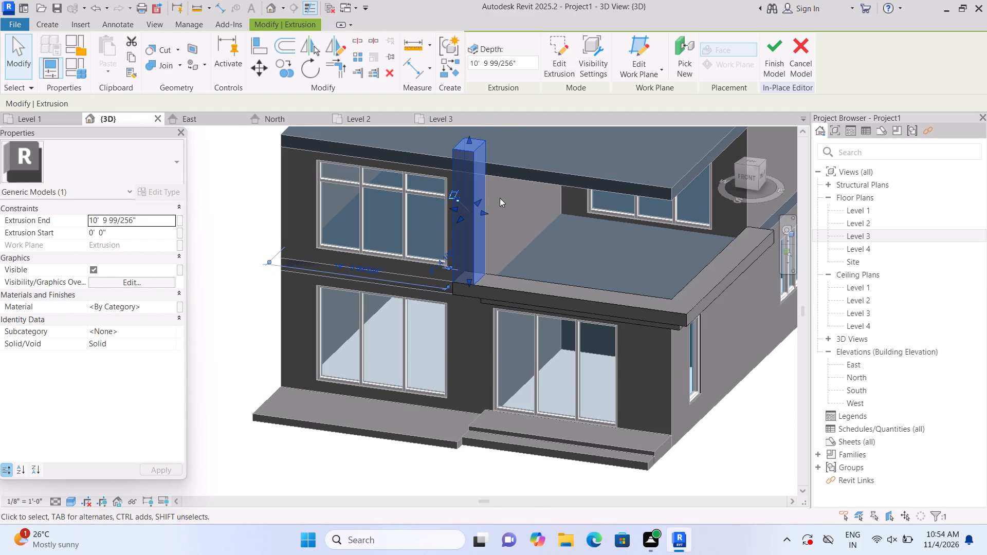
pyautogui.moveTo(500, 198); pyautogui.dragTo(528, 237, button='middle')
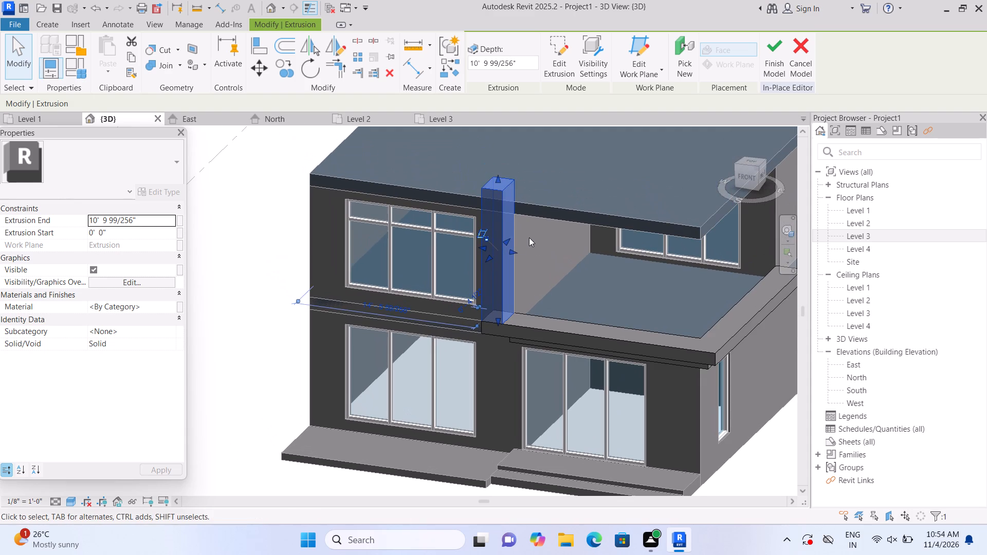
pyautogui.scroll(1, 497, 205)
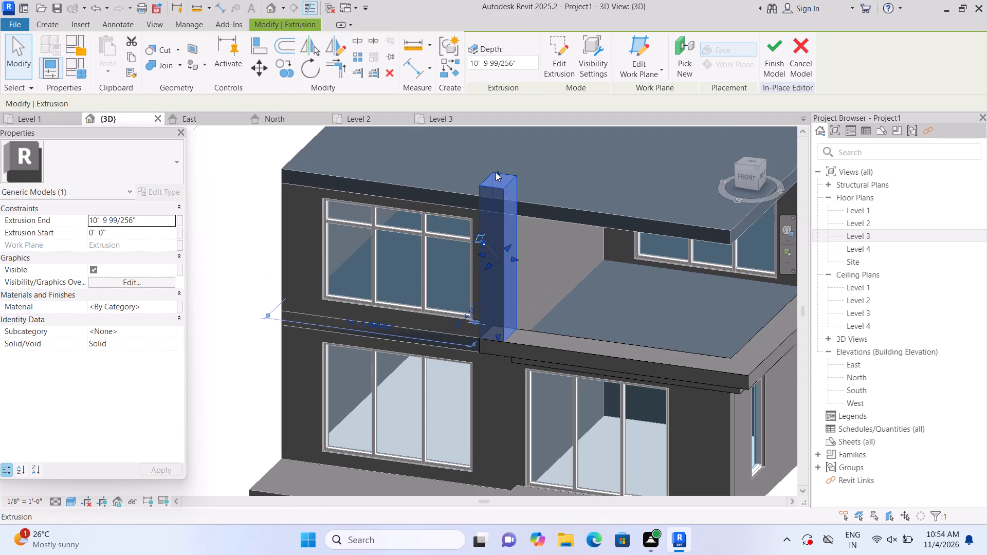
pyautogui.moveTo(496, 168); pyautogui.dragTo(498, 202)
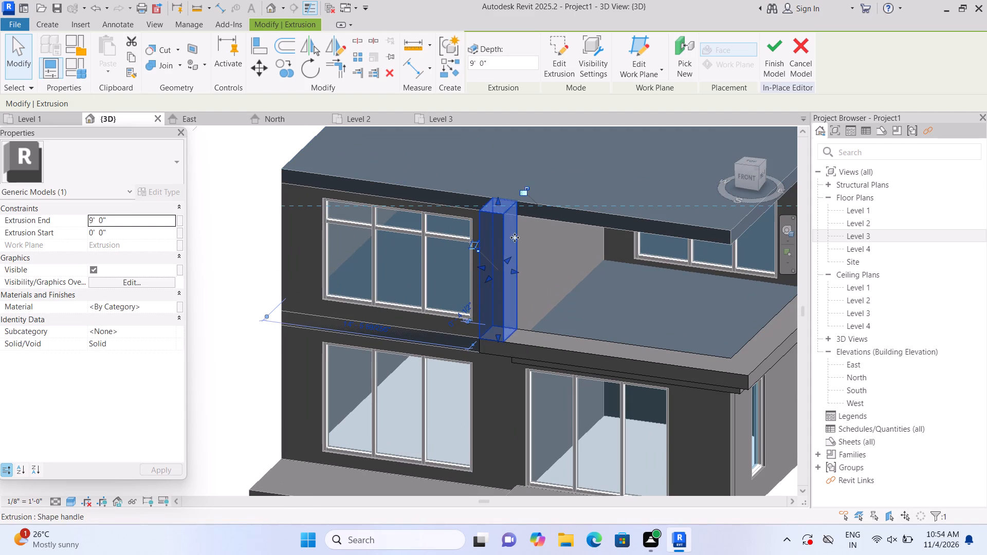
pyautogui.press('Escape')
pyautogui.scroll(-3, 525, 245)
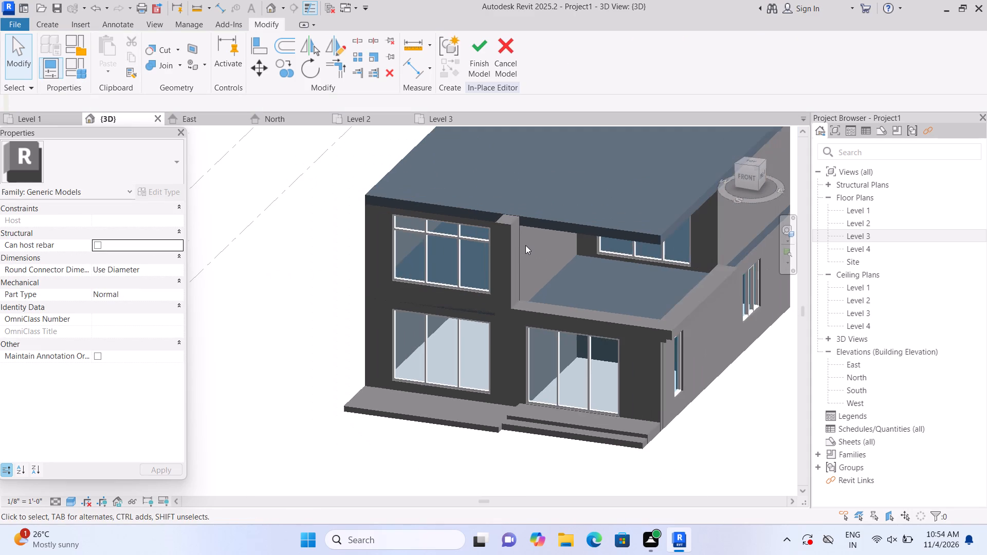
# Narrow the vertical post at the terrace corner by pulling in its side face nearest the upper front windows.
pyautogui.scroll(-2, 528, 254)
pyautogui.moveTo(531, 256); pyautogui.dragTo(475, 311, button='middle')
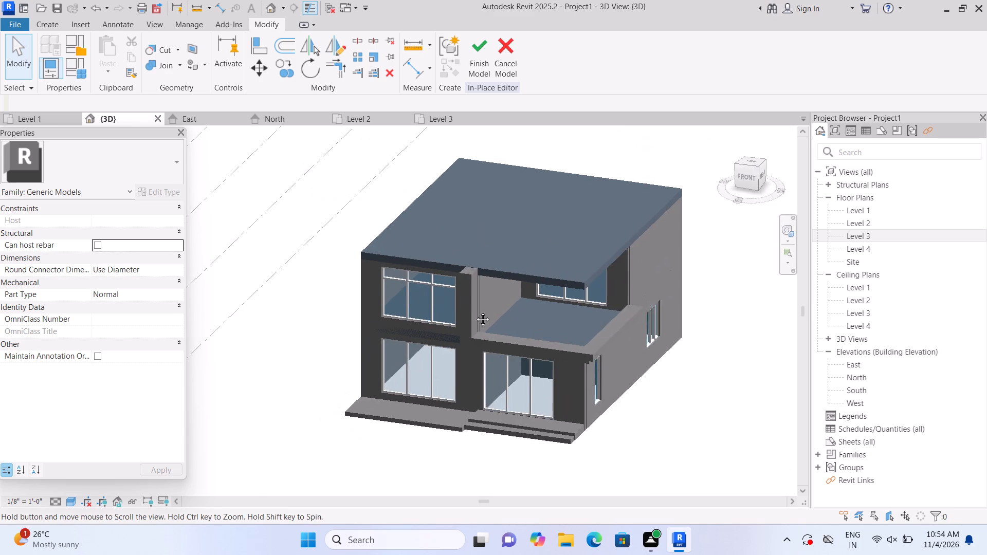
pyautogui.moveTo(475, 311); pyautogui.dragTo(458, 327, button='middle')
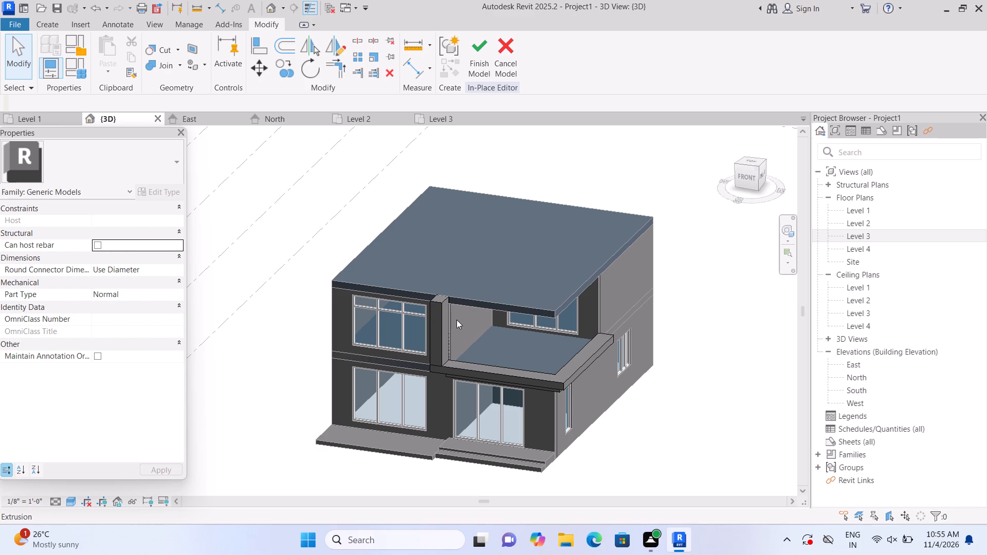
pyautogui.scroll(1, 456, 320)
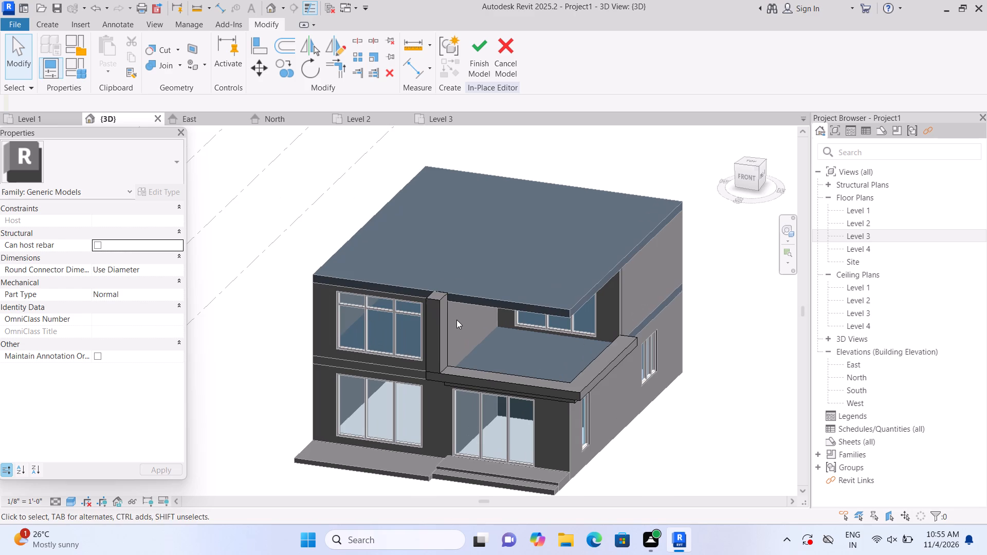
pyautogui.scroll(2, 463, 349)
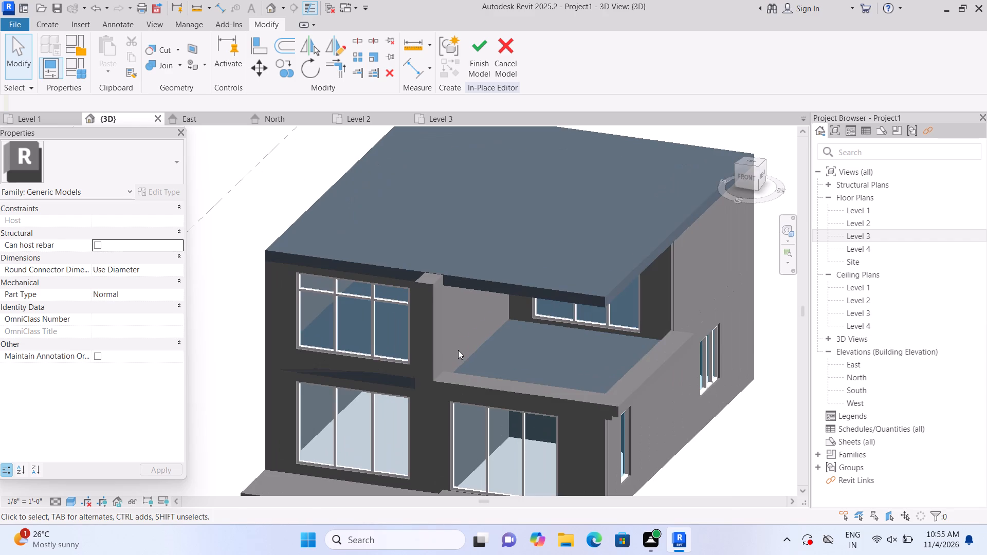
pyautogui.scroll(2, 398, 337)
pyautogui.click(426, 337)
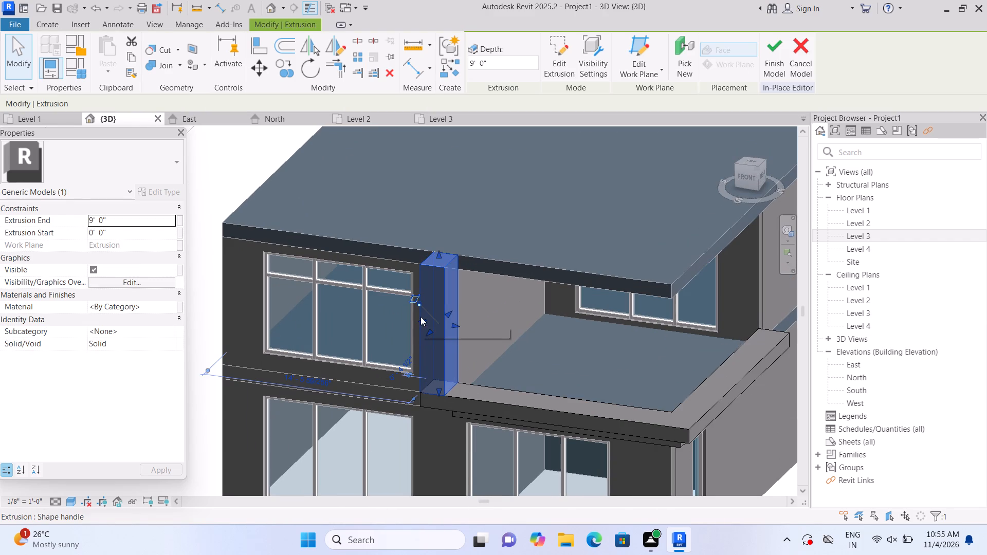
pyautogui.moveTo(420, 321); pyautogui.dragTo(433, 324)
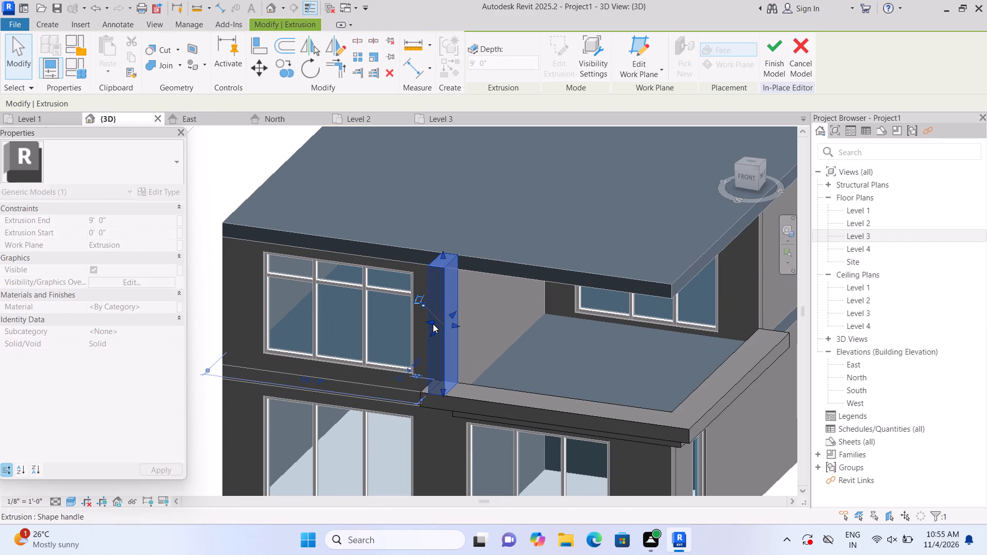
pyautogui.click(197, 320)
# Pull the raised front trim's free end back until it sits flush with the vertical post's outer side face.
pyautogui.scroll(1, 317, 330)
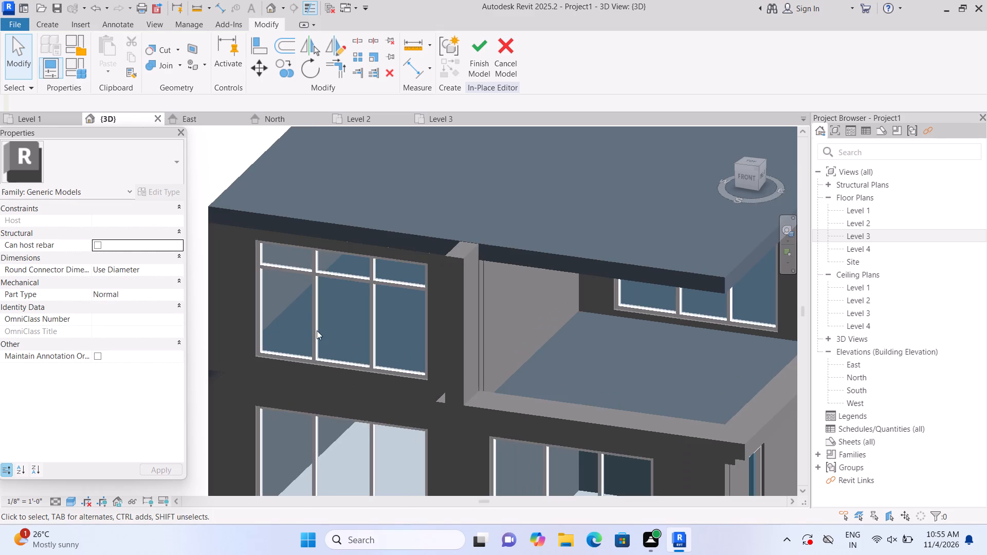
pyautogui.keyDown('shift'); pyautogui.moveTo(317, 330); pyautogui.dragTo(428, 374, button='middle'); pyautogui.keyUp('shift')
pyautogui.scroll(3, 449, 392)
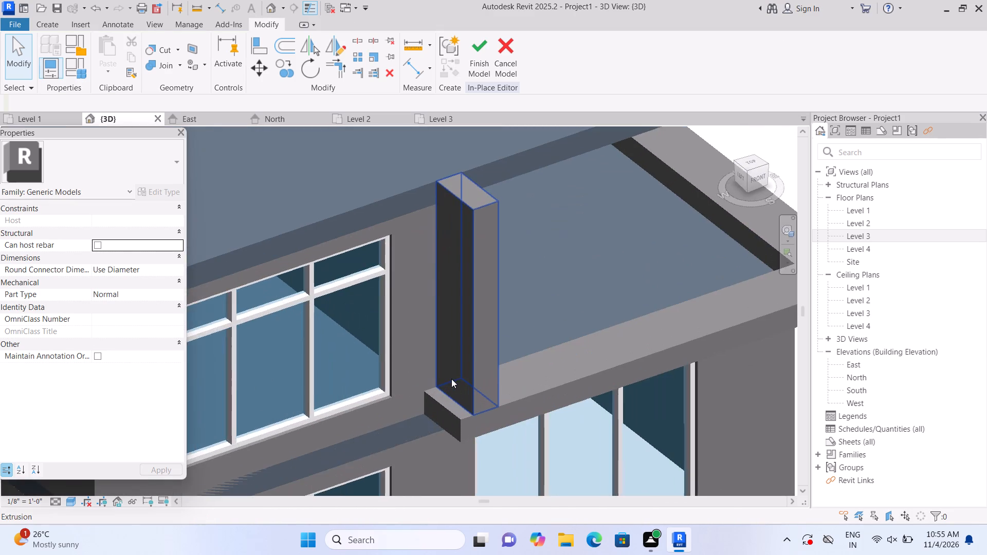
pyautogui.scroll(2, 450, 382)
pyautogui.click(453, 422)
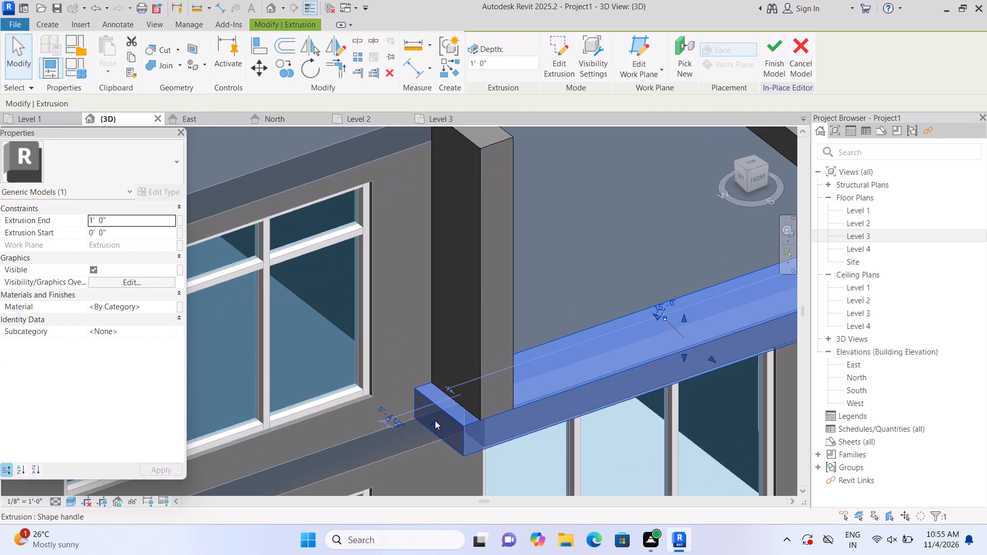
pyautogui.moveTo(435, 420); pyautogui.dragTo(461, 404)
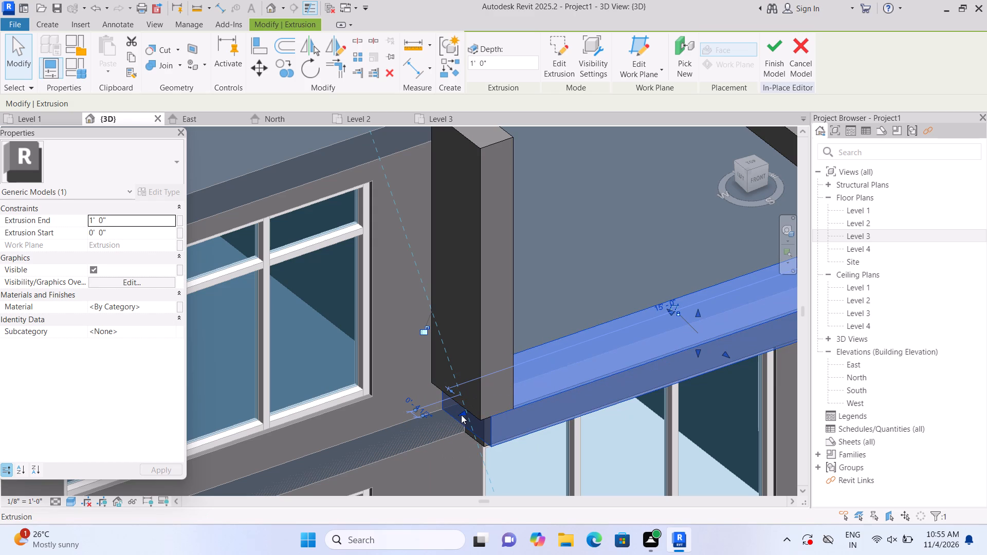
pyautogui.moveTo(462, 414); pyautogui.dragTo(454, 408)
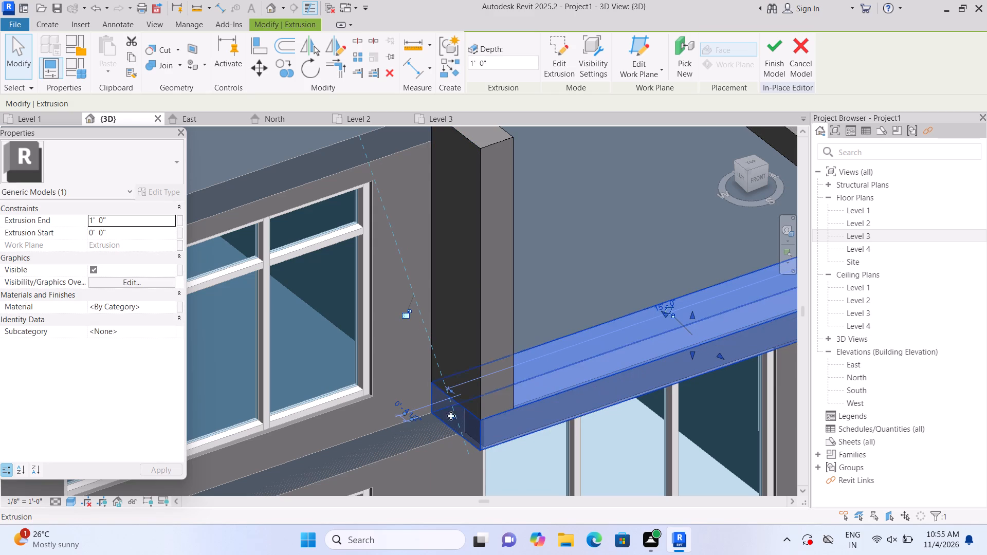
pyautogui.press('Escape')
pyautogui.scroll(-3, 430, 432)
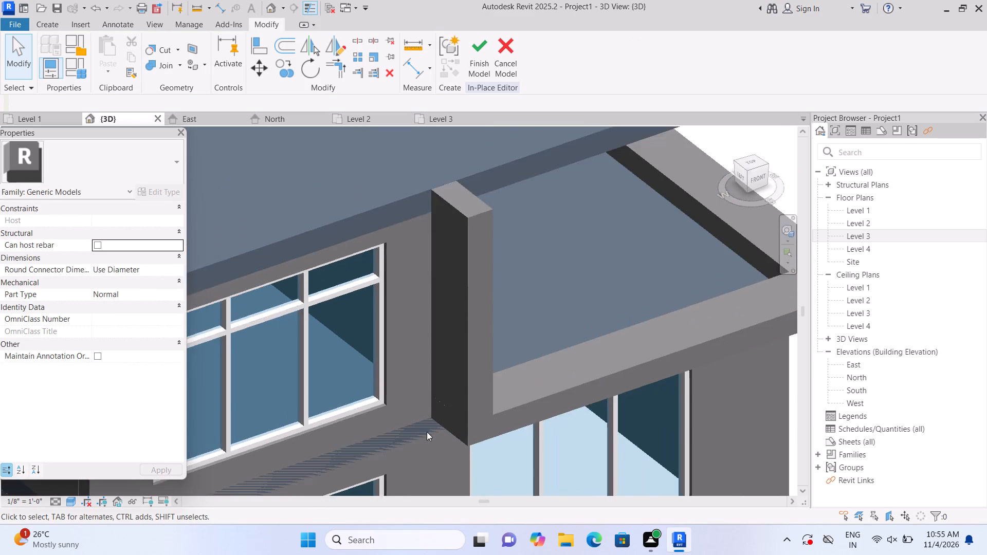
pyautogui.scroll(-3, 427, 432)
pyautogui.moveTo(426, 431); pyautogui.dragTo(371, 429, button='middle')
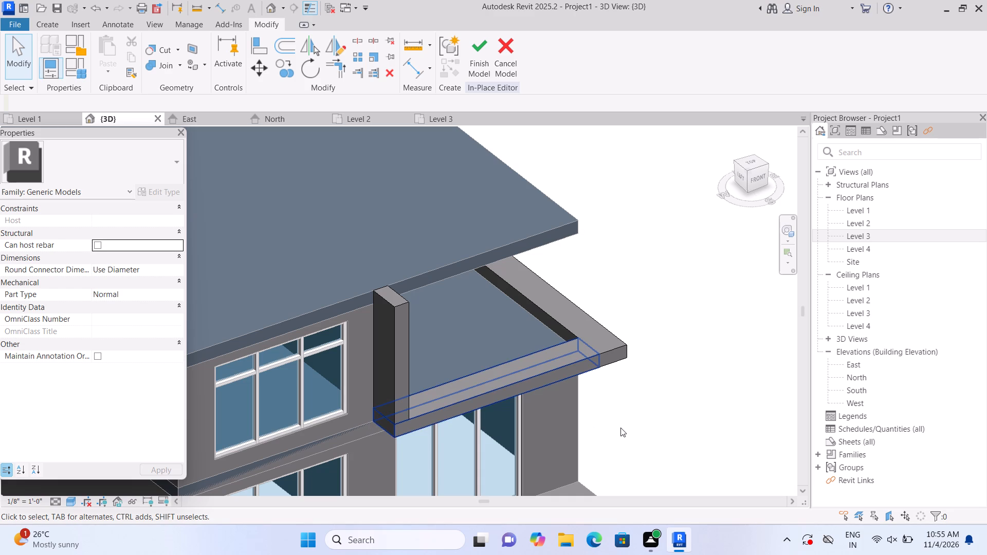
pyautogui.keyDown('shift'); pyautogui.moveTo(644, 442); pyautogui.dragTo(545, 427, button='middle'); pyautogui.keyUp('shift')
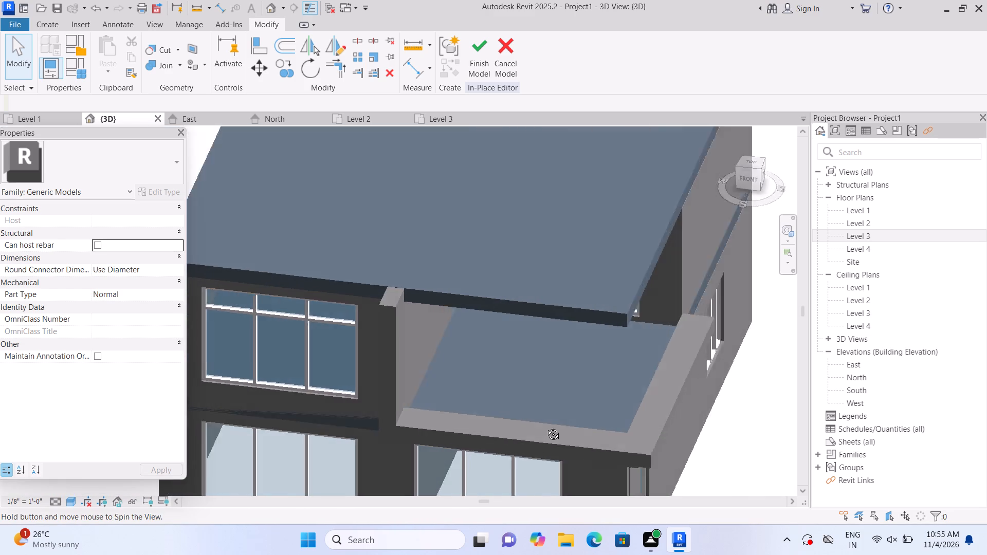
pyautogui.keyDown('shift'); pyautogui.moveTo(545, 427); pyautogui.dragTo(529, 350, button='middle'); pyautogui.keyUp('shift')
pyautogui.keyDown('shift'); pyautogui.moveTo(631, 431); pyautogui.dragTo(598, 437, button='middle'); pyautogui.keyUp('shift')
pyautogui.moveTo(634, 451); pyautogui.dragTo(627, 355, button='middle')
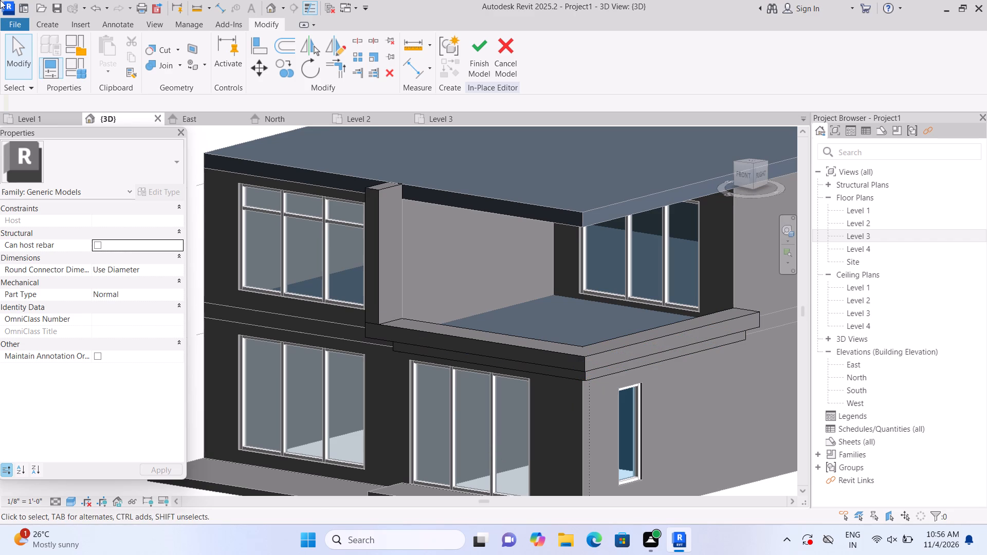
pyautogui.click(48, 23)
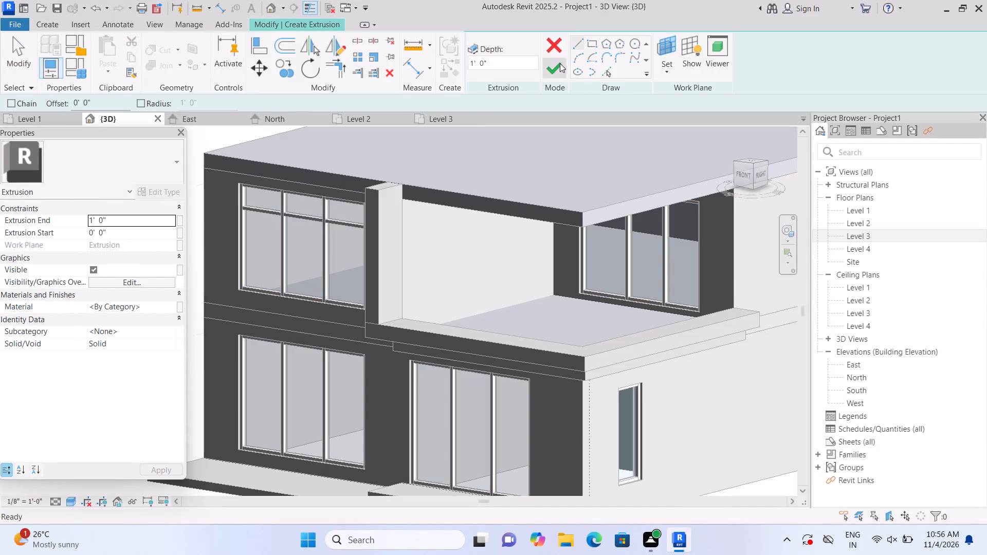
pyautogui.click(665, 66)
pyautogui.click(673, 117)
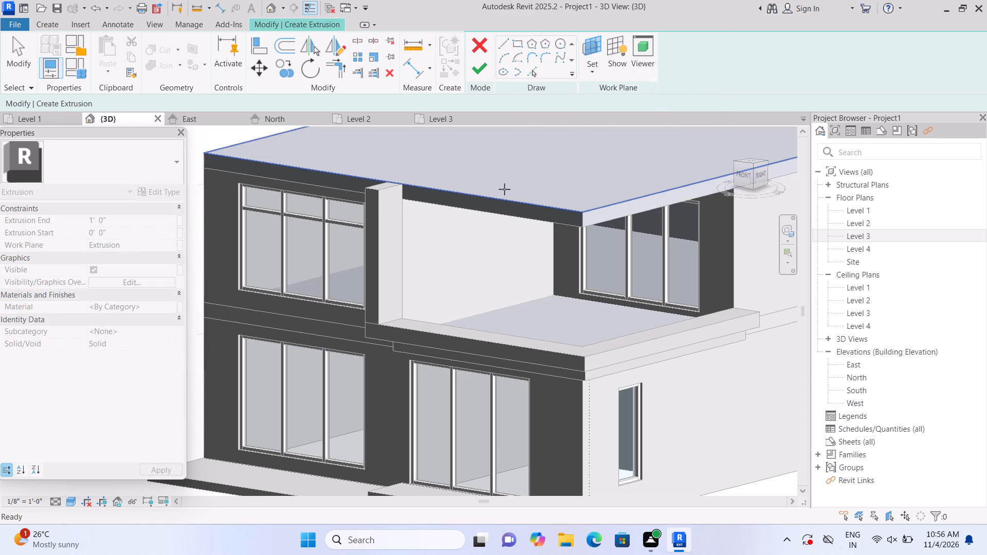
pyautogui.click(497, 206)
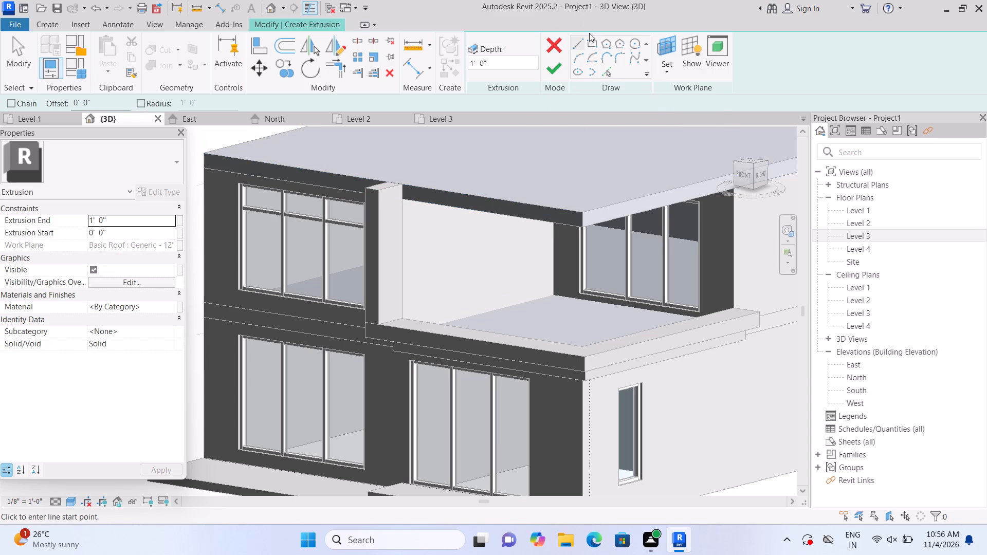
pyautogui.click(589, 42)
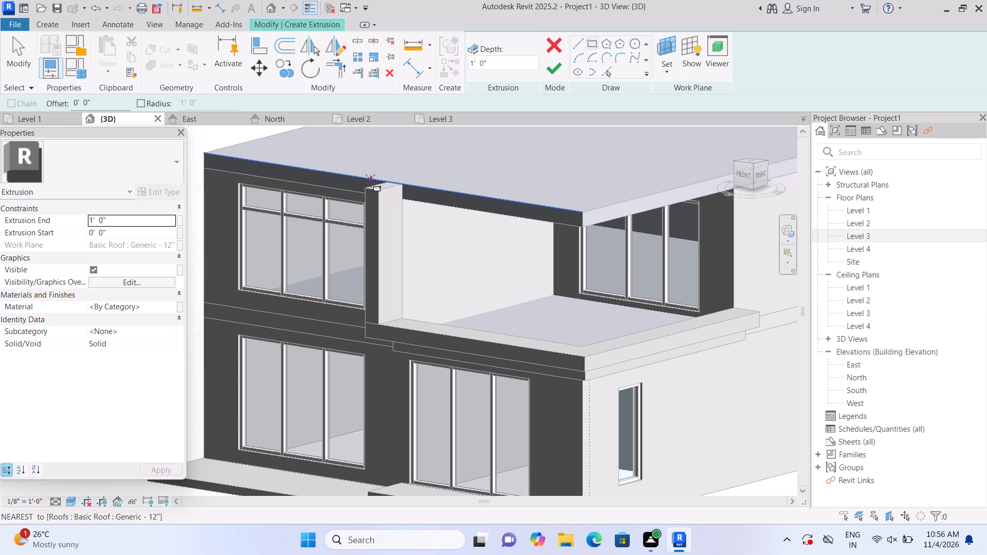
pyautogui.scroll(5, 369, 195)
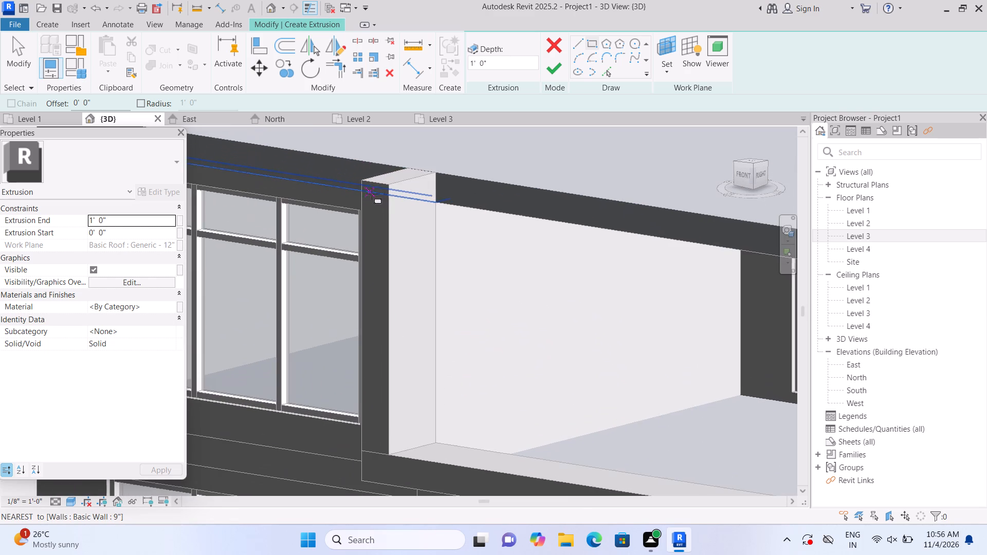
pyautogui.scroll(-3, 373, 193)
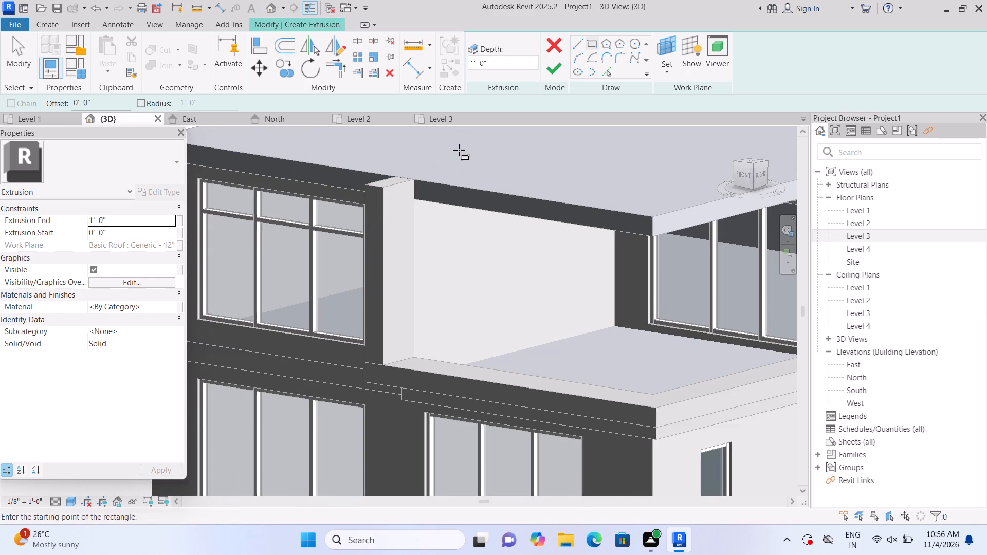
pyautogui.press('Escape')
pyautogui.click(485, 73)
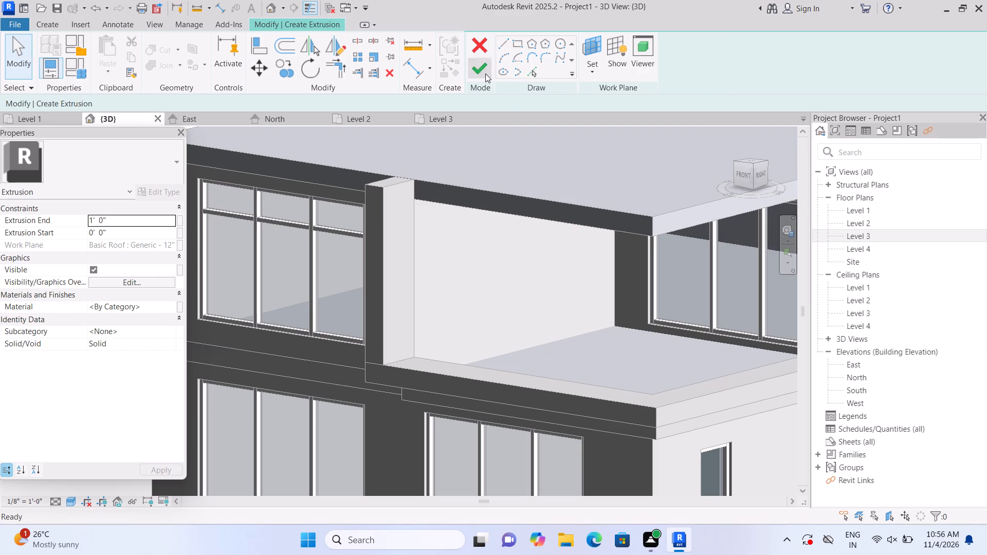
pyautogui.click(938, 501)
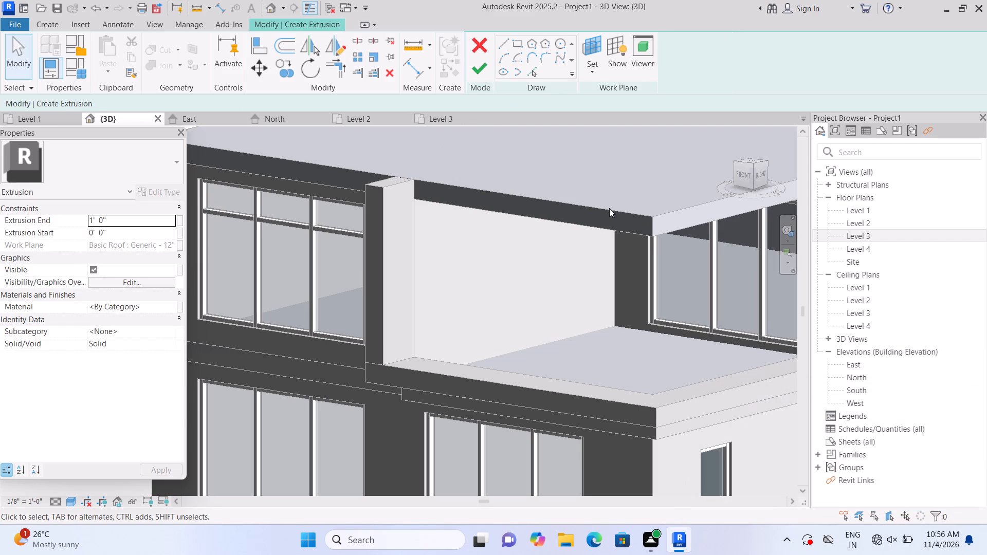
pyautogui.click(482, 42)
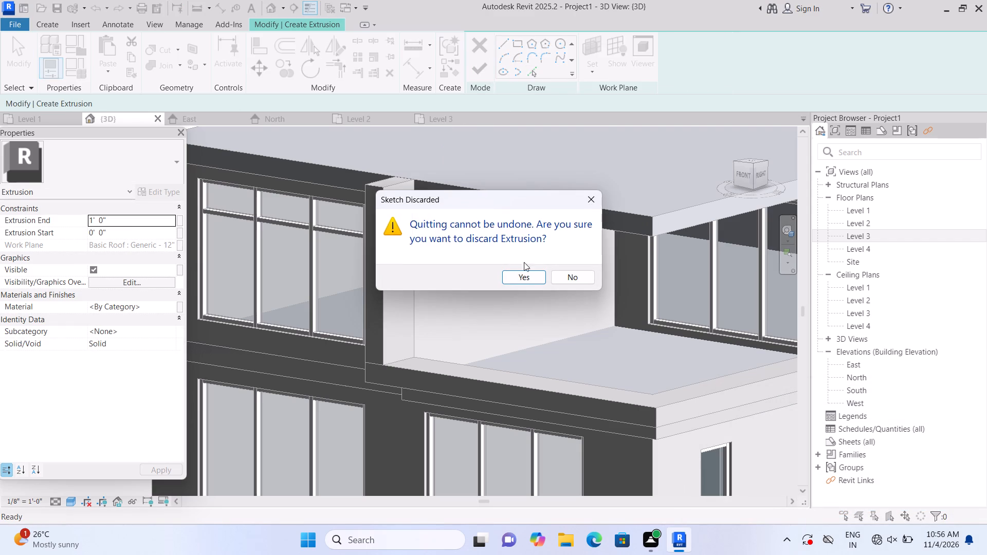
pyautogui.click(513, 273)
# Lower the top of the vertical post to an extrusion end of 8' 0".
pyautogui.scroll(2, 389, 260)
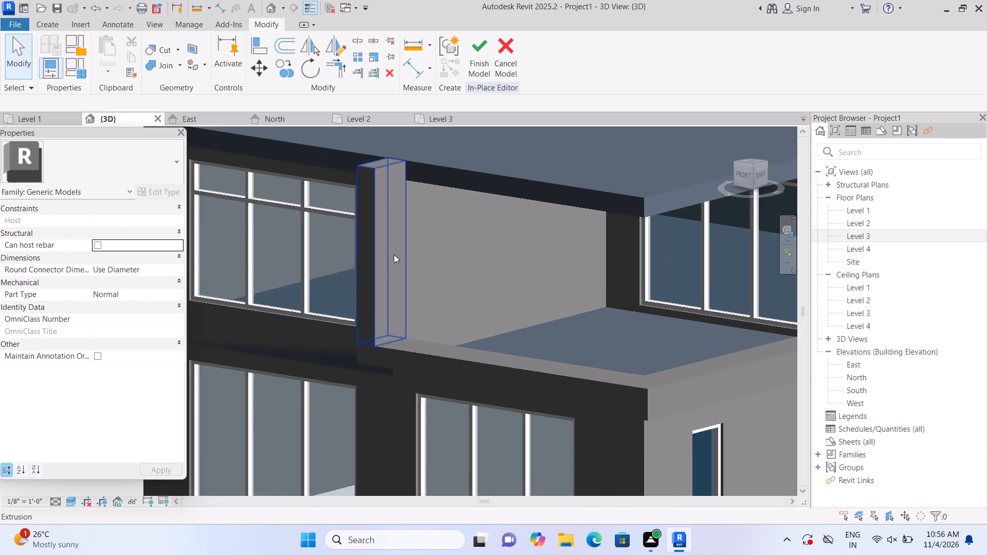
pyautogui.scroll(1, 399, 250)
pyautogui.click(399, 243)
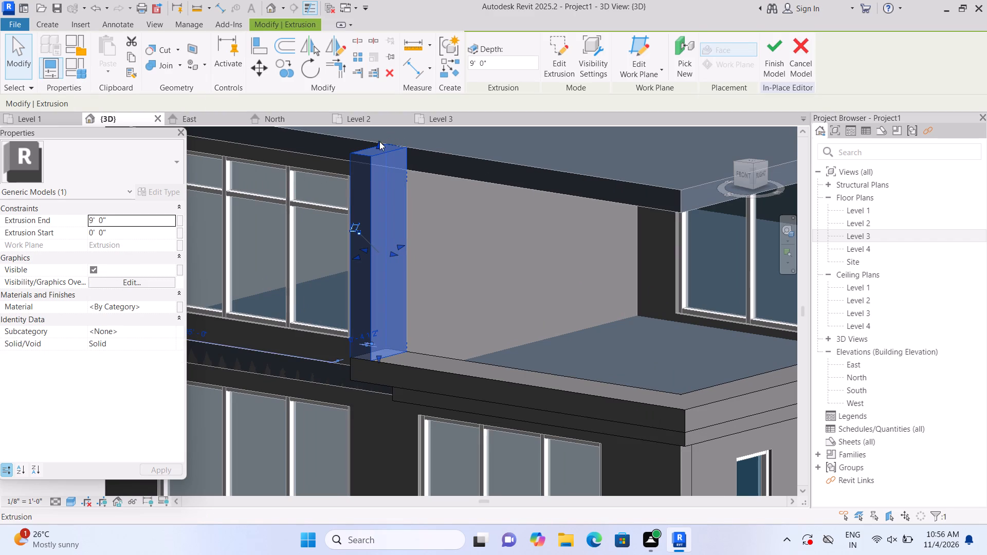
pyautogui.moveTo(378, 141); pyautogui.dragTo(382, 169)
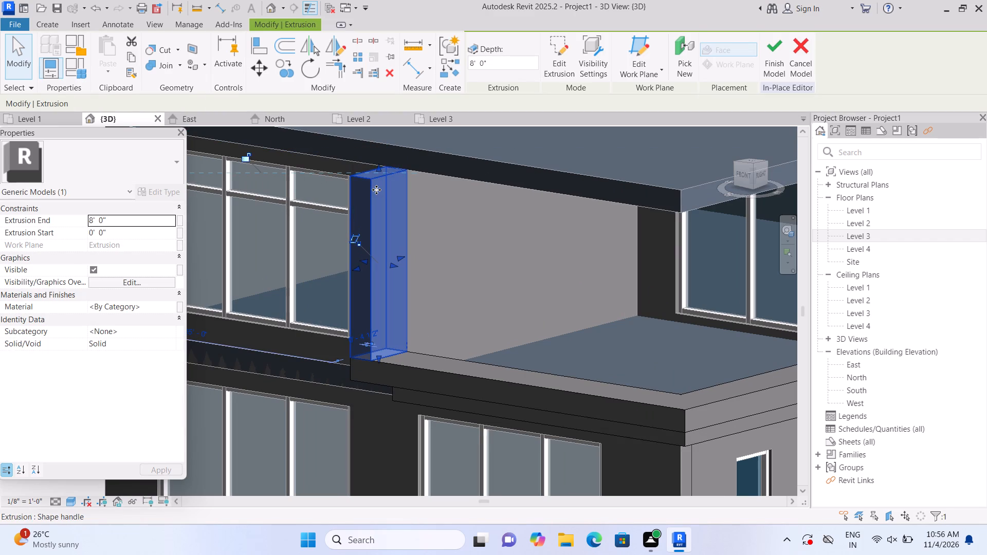
pyautogui.press('Escape')
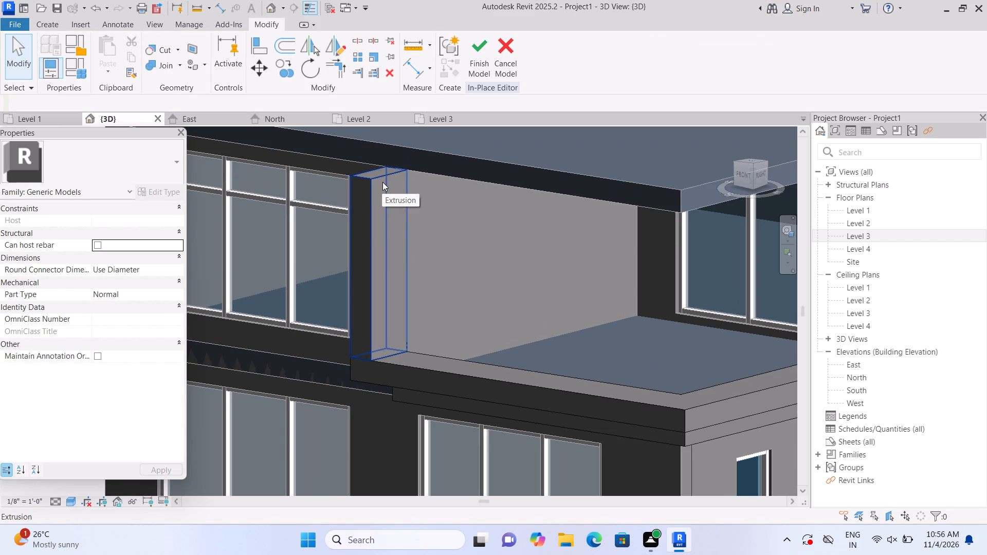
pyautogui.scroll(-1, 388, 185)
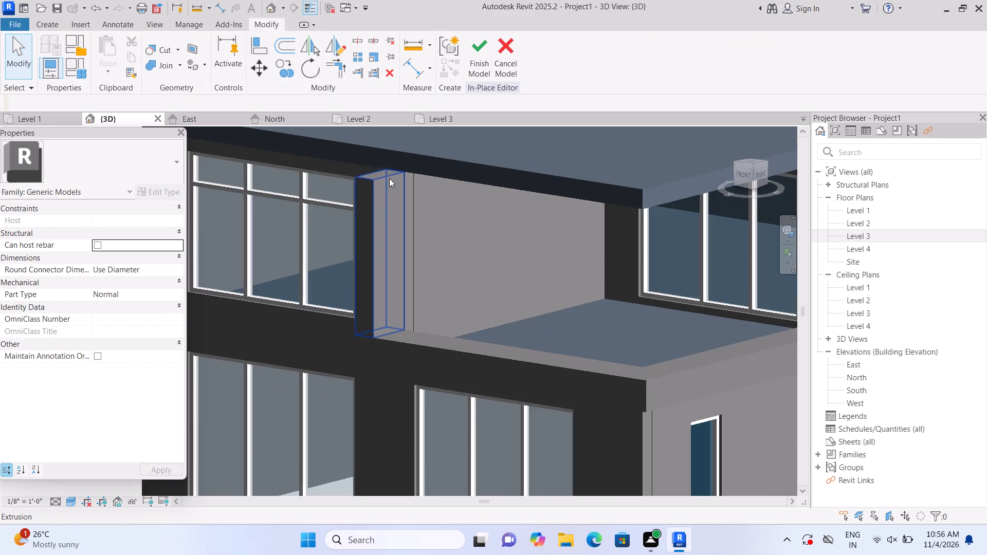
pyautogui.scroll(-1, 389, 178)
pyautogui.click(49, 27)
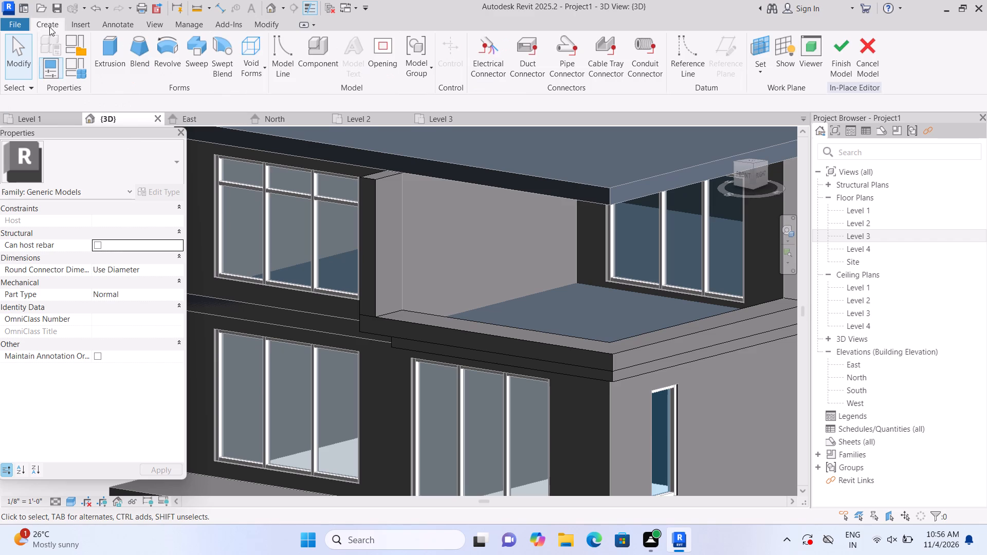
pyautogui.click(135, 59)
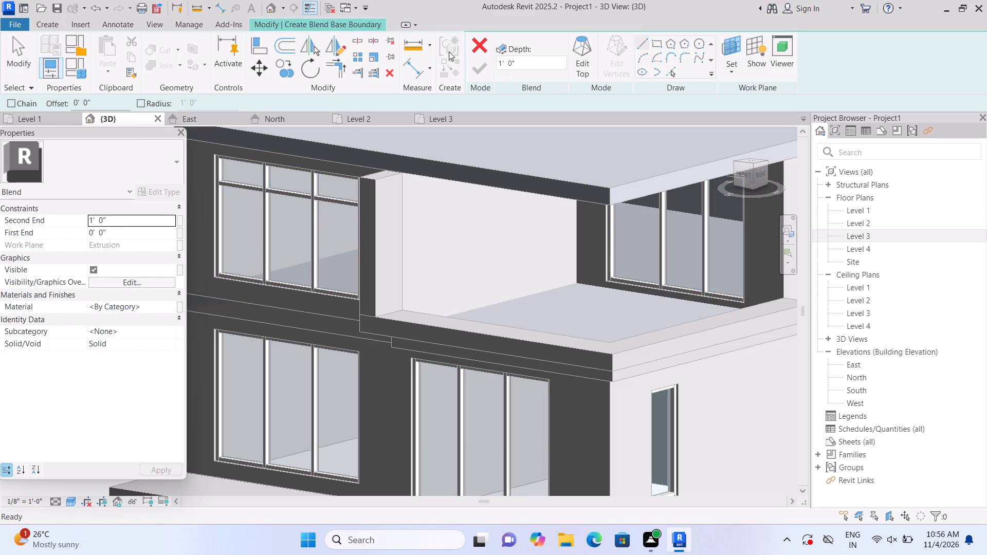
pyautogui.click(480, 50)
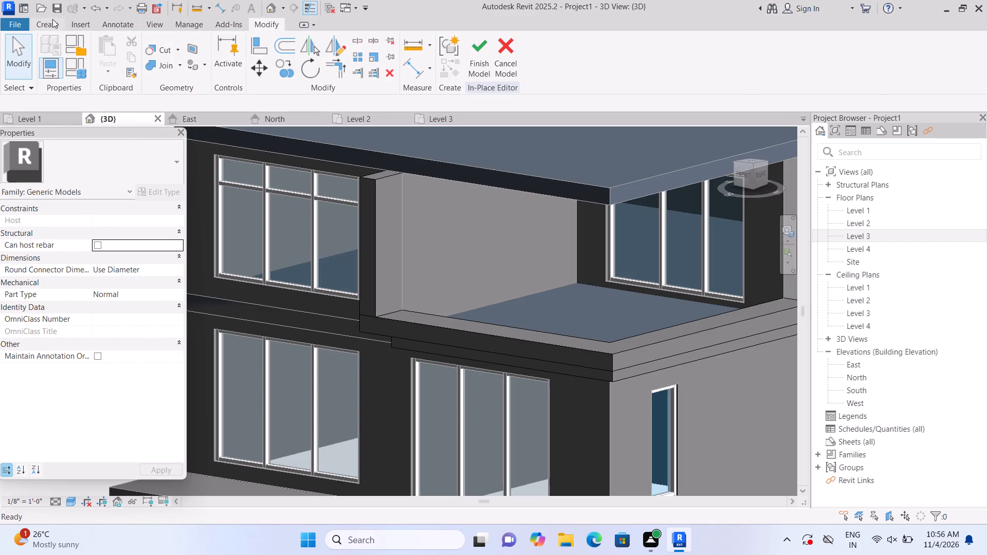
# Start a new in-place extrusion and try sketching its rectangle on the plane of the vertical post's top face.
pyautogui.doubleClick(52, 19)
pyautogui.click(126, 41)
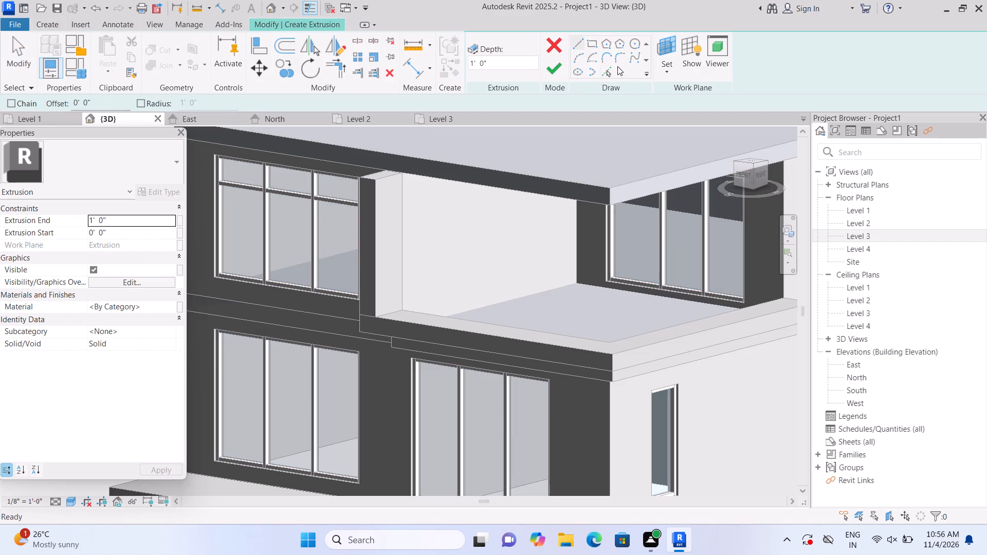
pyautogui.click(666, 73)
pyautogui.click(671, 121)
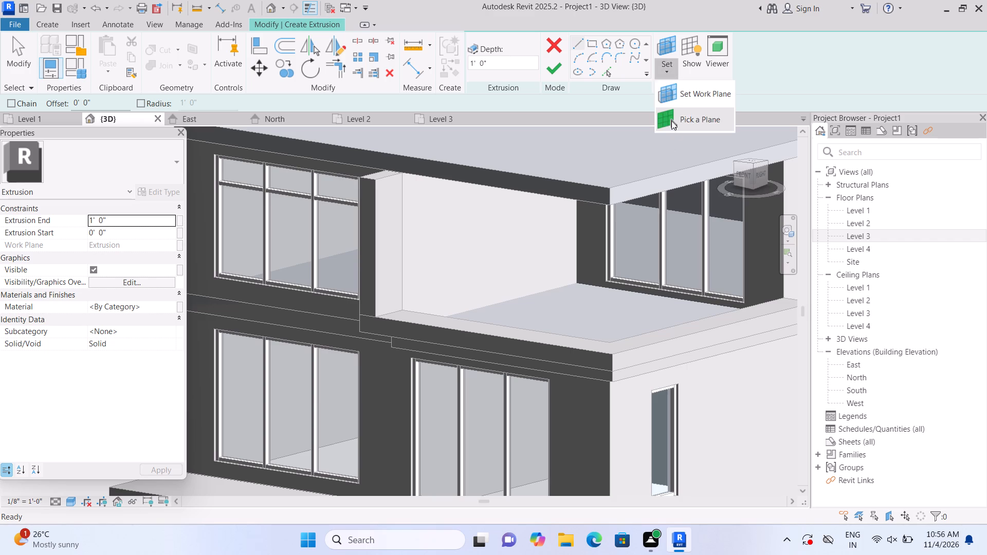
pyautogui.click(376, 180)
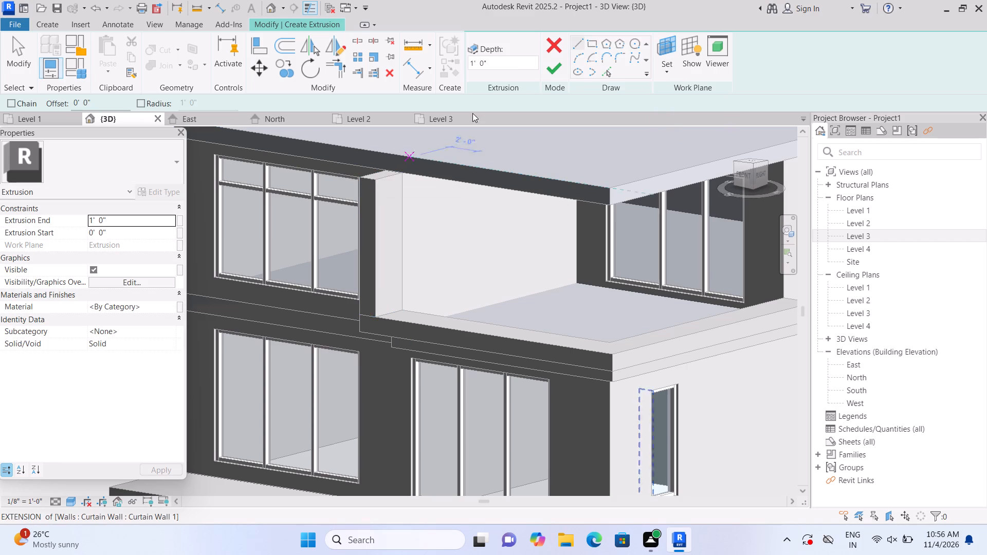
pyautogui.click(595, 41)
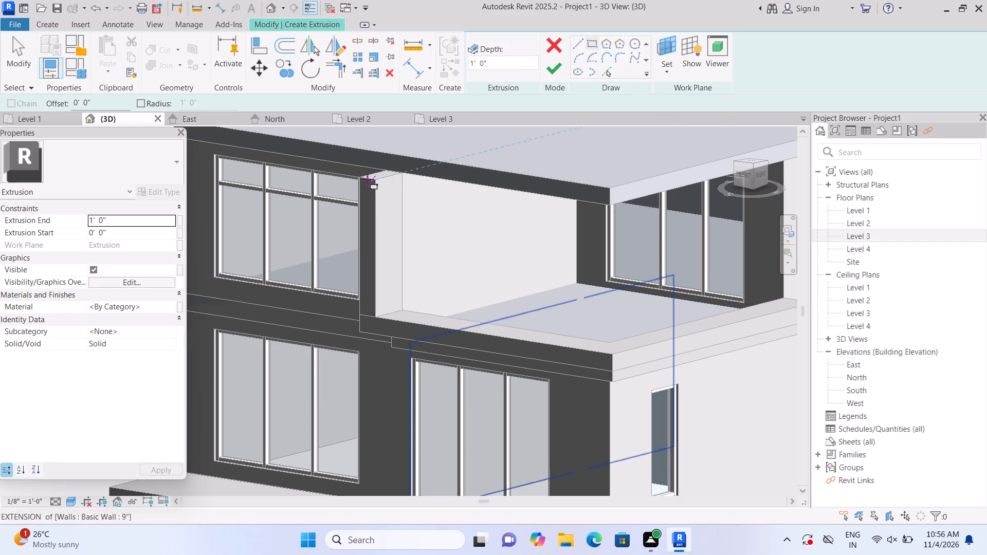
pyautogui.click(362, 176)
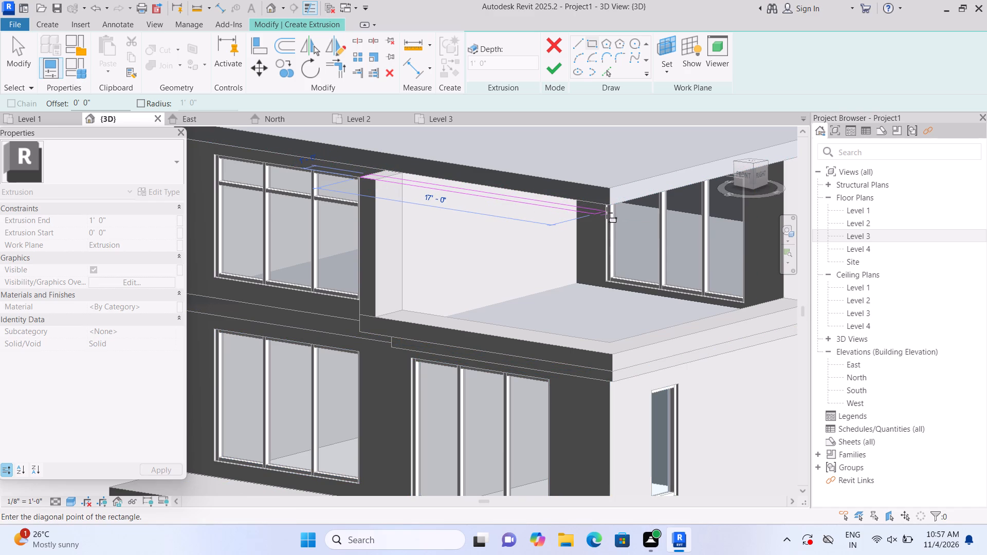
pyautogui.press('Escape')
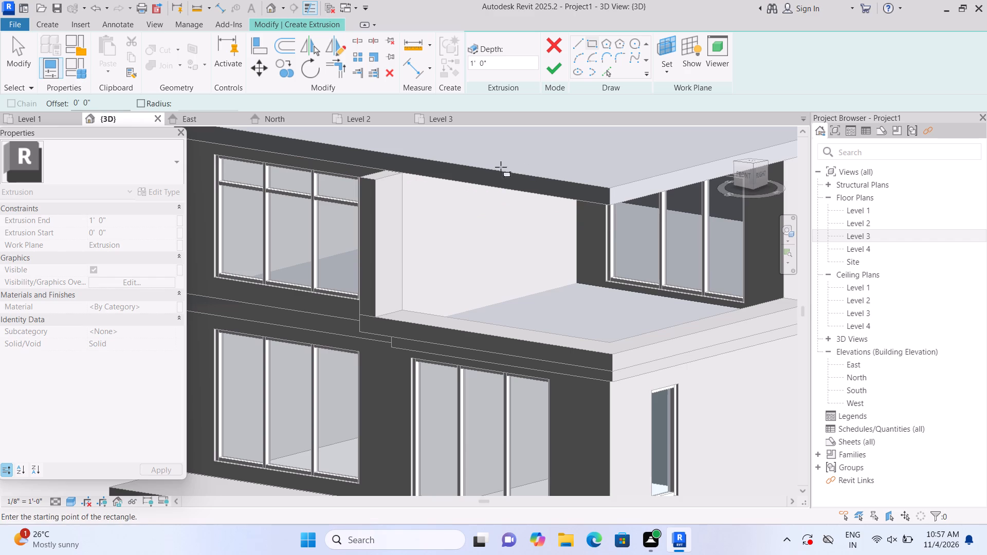
# Extrude a rectangle 1' 0" deep on the upper roof's front edge face, running from the vertical post to the roof corner.
pyautogui.click(666, 72)
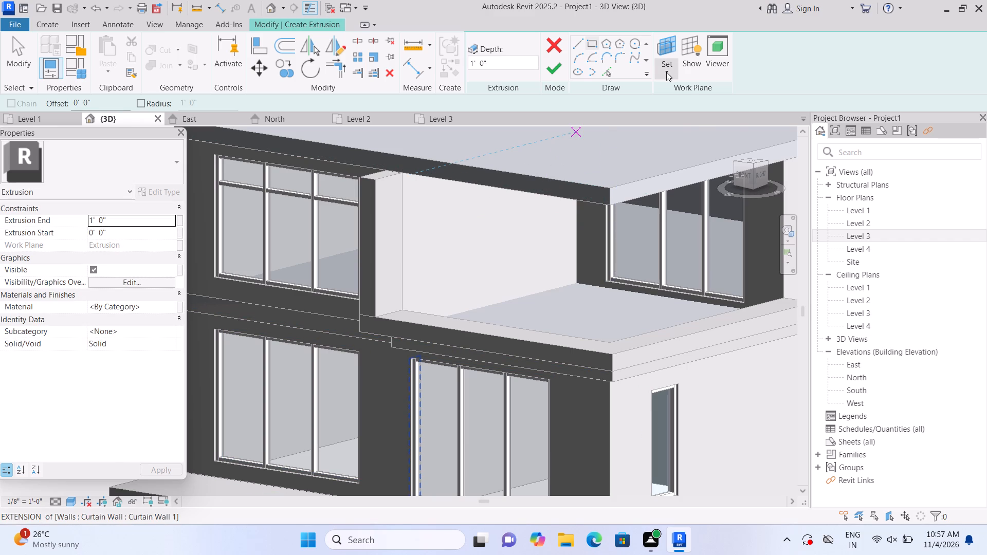
pyautogui.click(675, 121)
pyautogui.scroll(1, 566, 195)
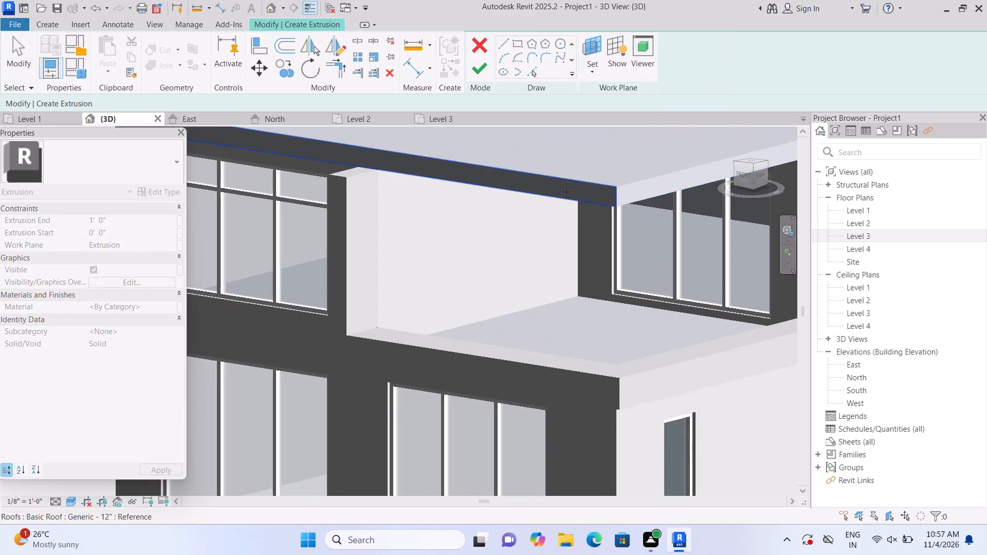
pyautogui.scroll(1, 566, 192)
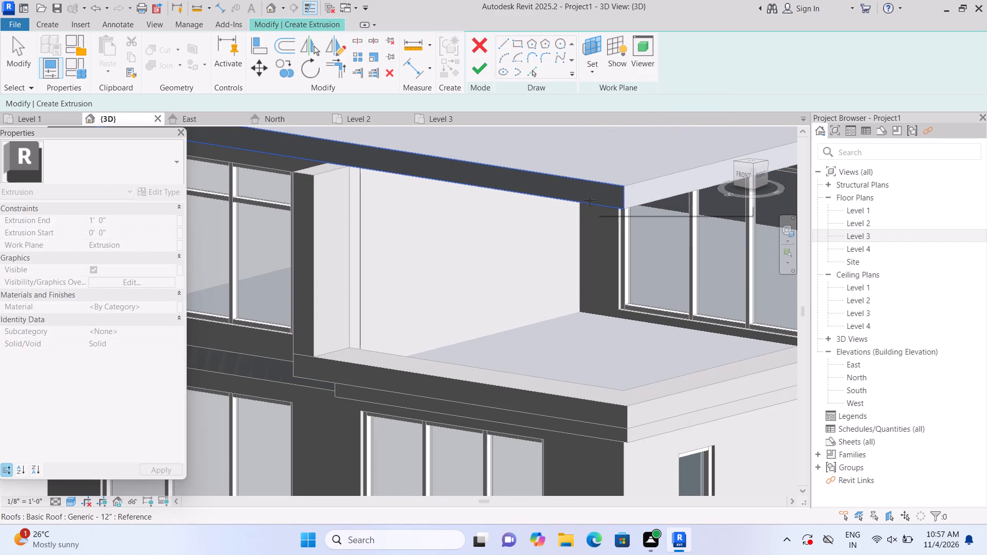
pyautogui.click(561, 184)
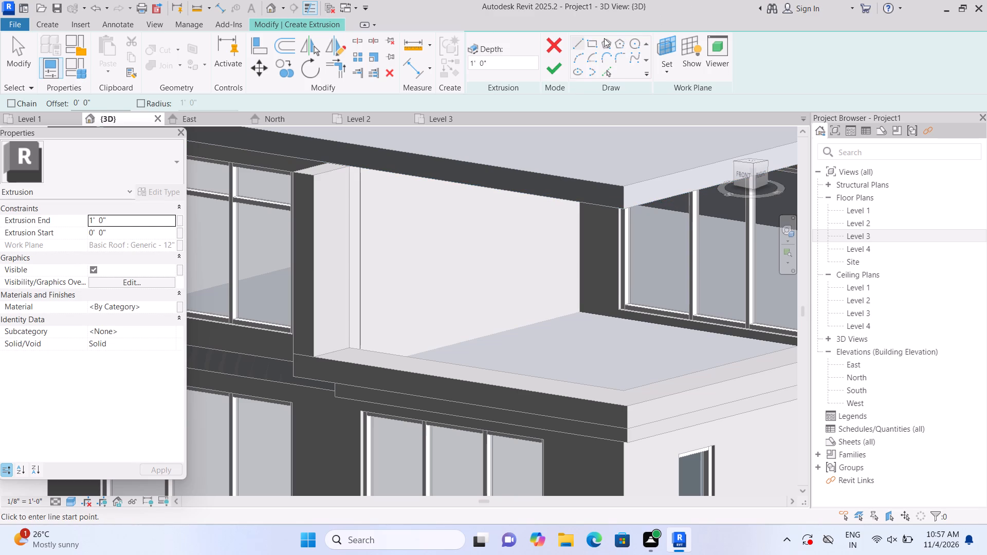
pyautogui.click(595, 39)
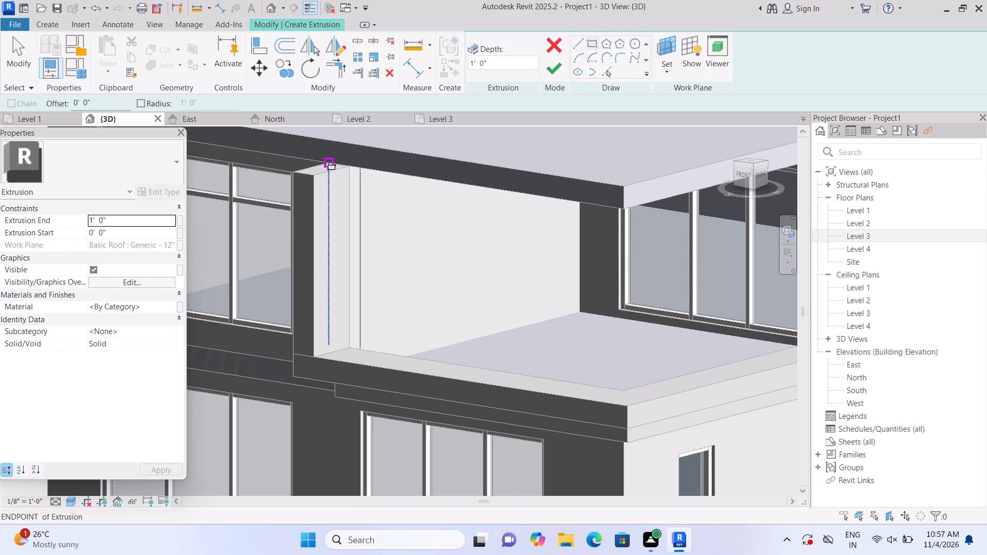
pyautogui.click(325, 160)
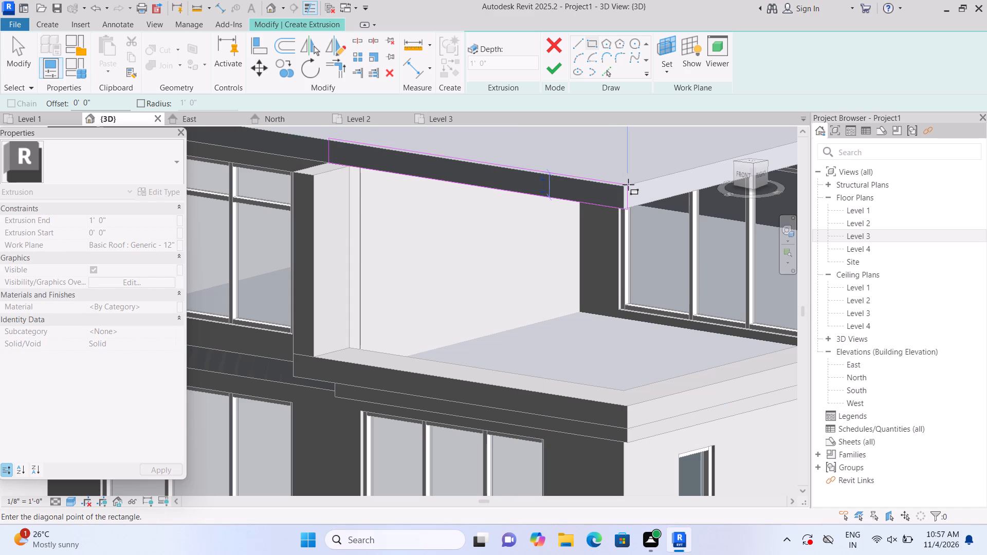
pyautogui.scroll(2, 628, 182)
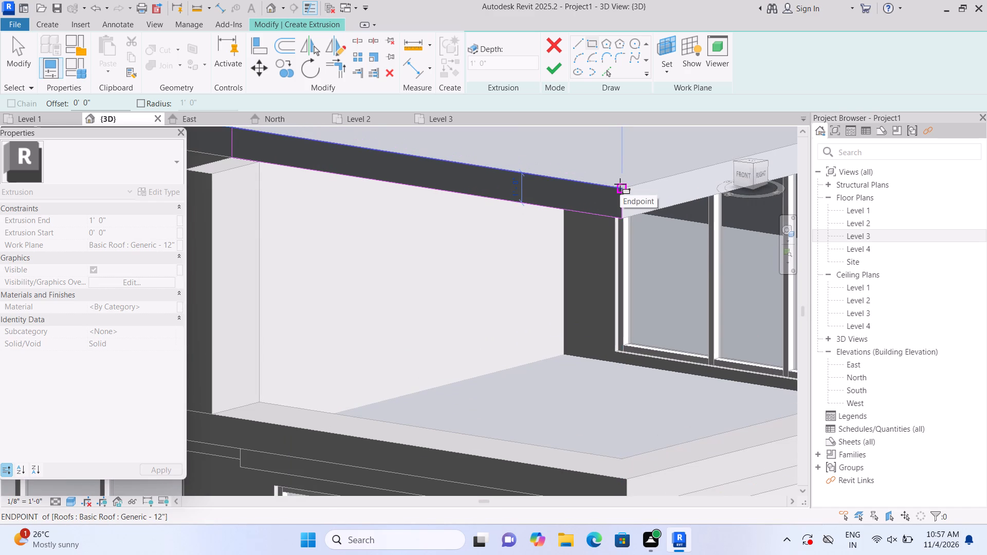
pyautogui.scroll(3, 620, 184)
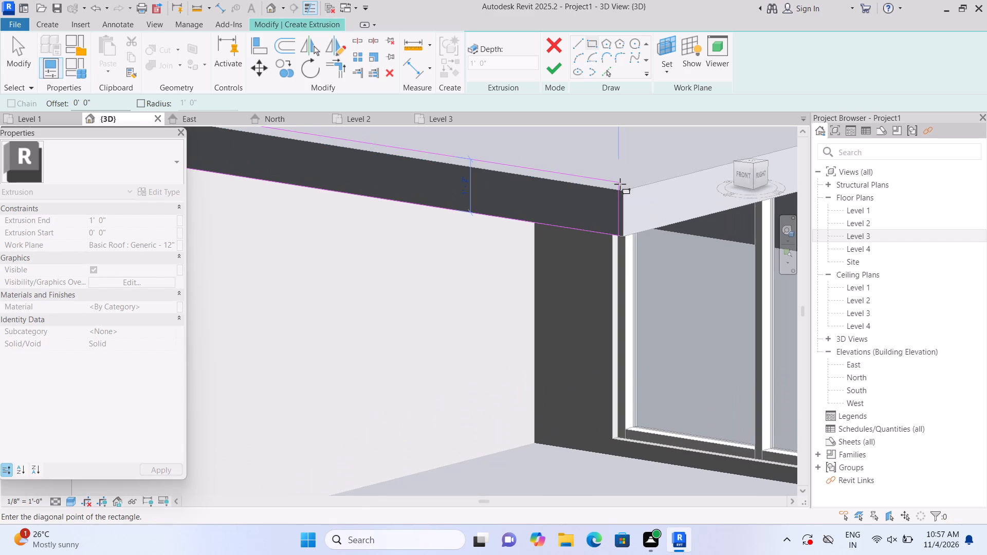
pyautogui.click(627, 190)
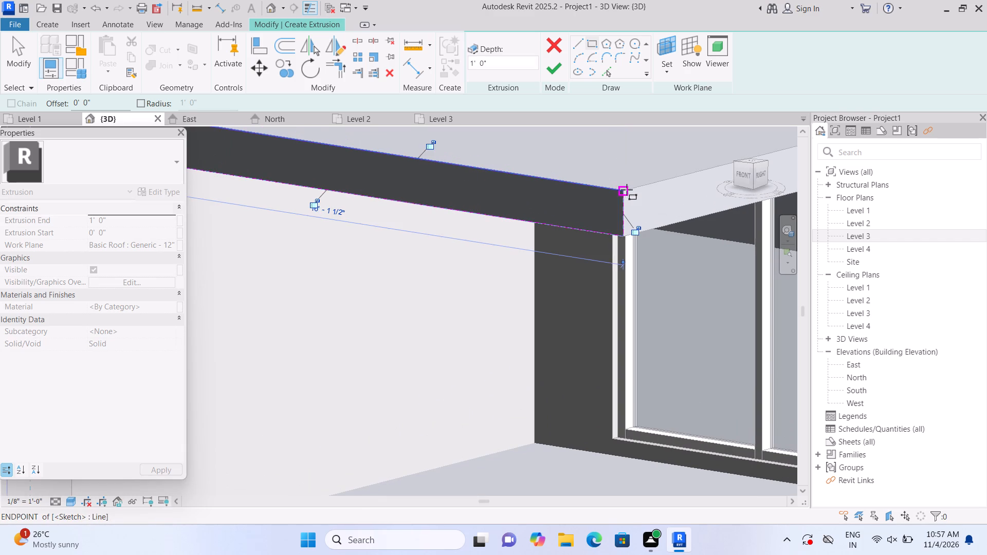
pyautogui.click(554, 77)
pyautogui.scroll(-7, 581, 125)
pyautogui.moveTo(522, 189); pyautogui.dragTo(529, 221, button='middle')
pyautogui.middleClick(538, 258)
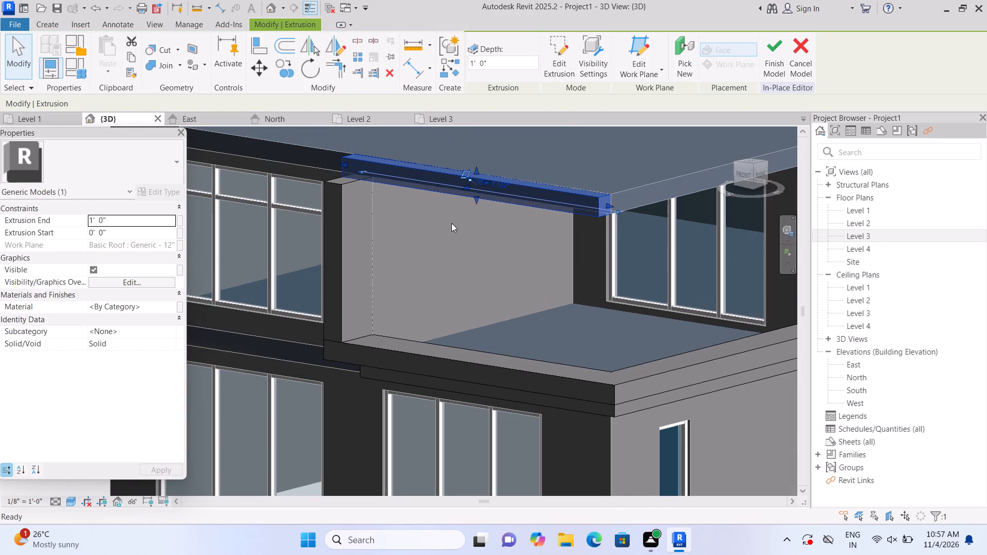
pyautogui.press('Escape')
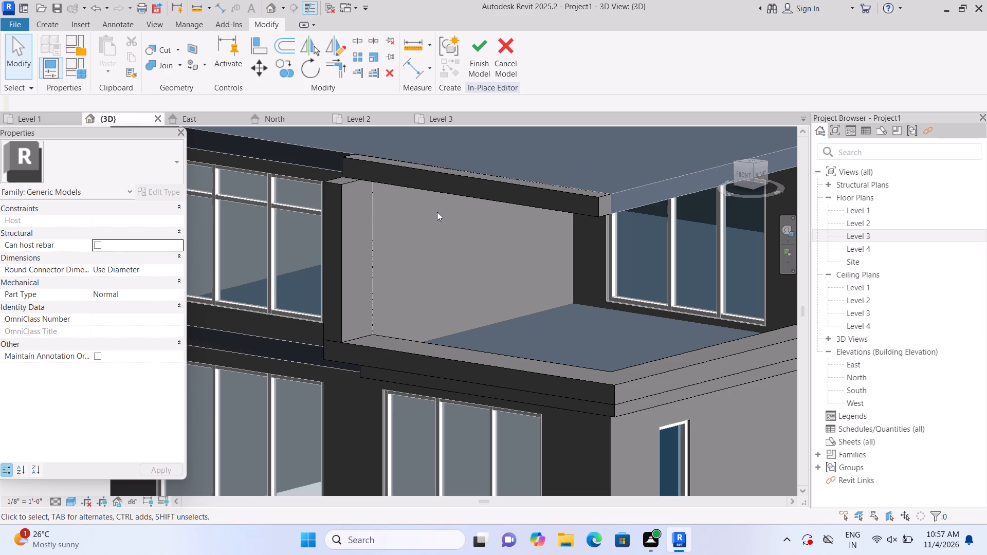
# Pull the front face of the new roof-edge beam outward until it is flush with the vertical post's front face.
pyautogui.scroll(2, 354, 132)
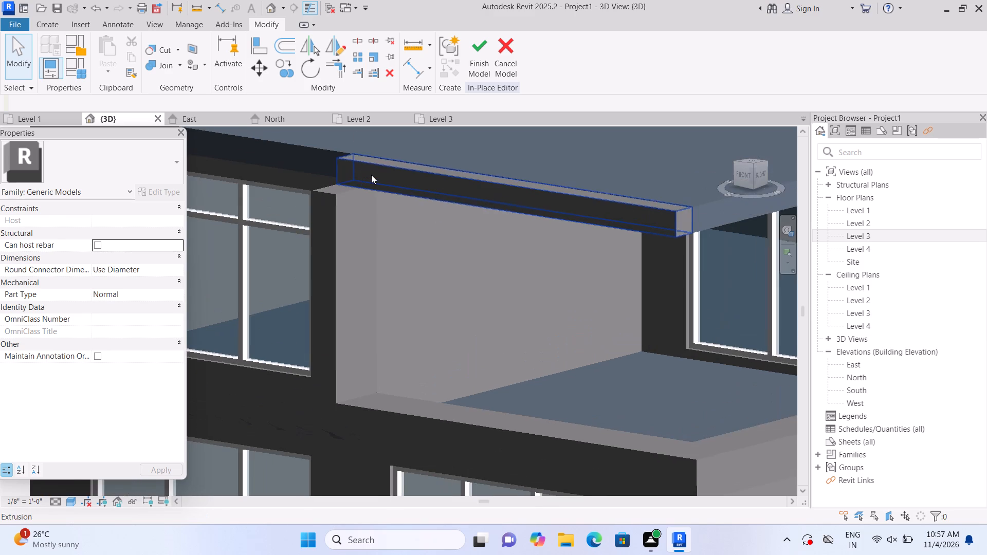
pyautogui.click(372, 175)
pyautogui.moveTo(499, 198); pyautogui.dragTo(481, 203)
pyautogui.press('Escape')
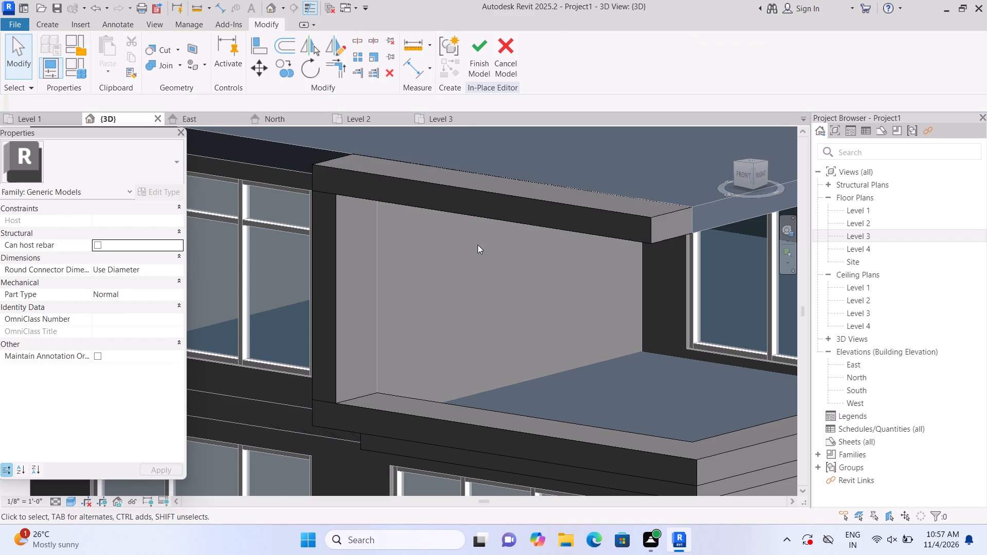
# Extrude a rectangle 1' 0" deep on the upper roof's side edge face, from the roof corner to the outer edge of the terrace window wall.
pyautogui.scroll(-3, 477, 246)
pyautogui.moveTo(474, 247); pyautogui.dragTo(376, 211, button='middle')
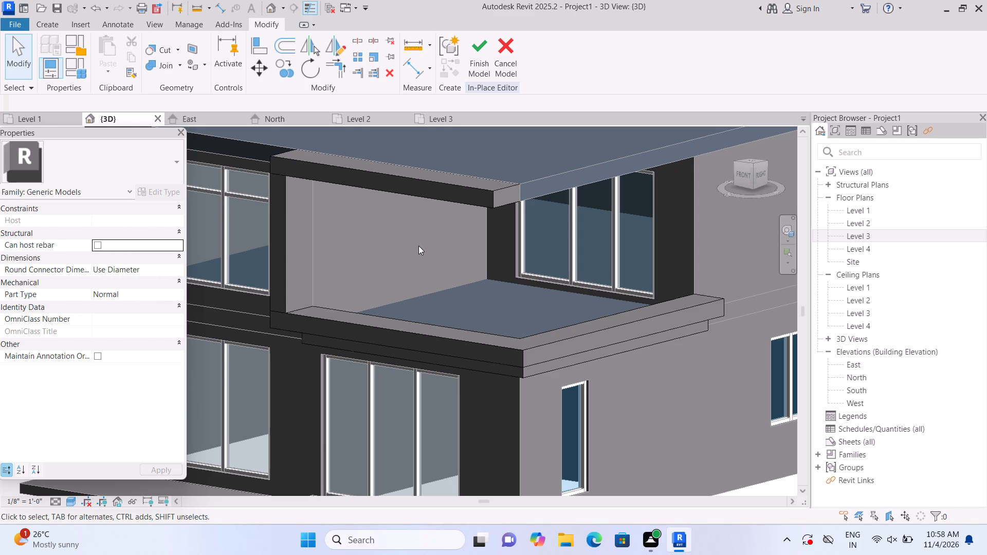
pyautogui.keyDown('shift'); pyautogui.moveTo(418, 247); pyautogui.dragTo(410, 193, button='middle'); pyautogui.keyUp('shift')
pyautogui.keyDown('shift'); pyautogui.scroll(1, 418, 247); pyautogui.keyUp('shift')
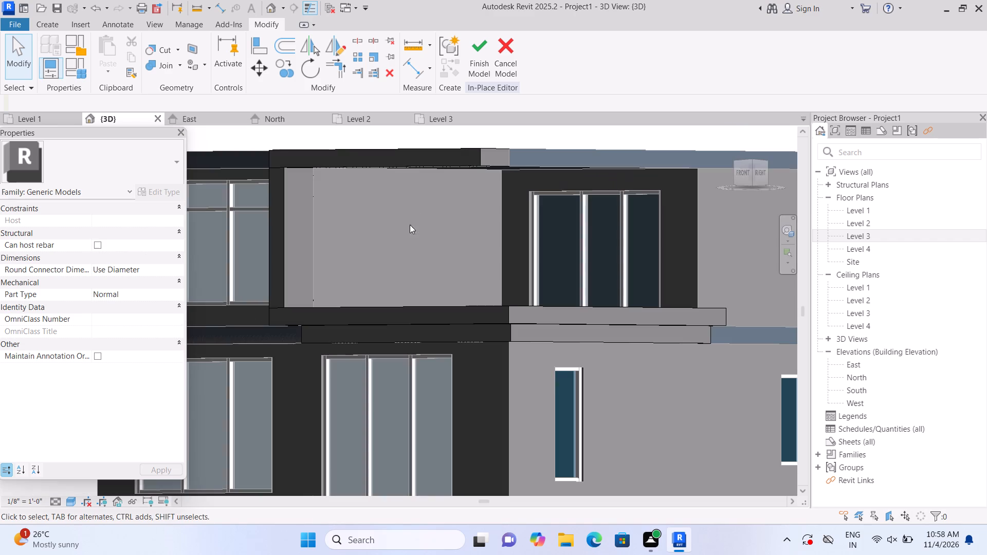
pyautogui.keyDown('shift'); pyautogui.moveTo(419, 242); pyautogui.dragTo(423, 268, button='middle'); pyautogui.keyUp('shift')
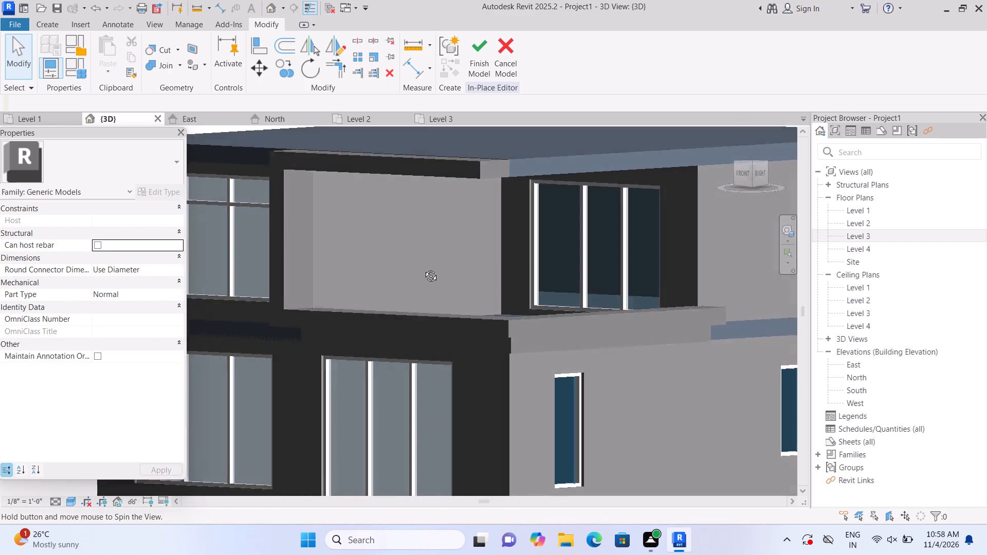
pyautogui.keyDown('shift'); pyautogui.moveTo(423, 268); pyautogui.dragTo(407, 331, button='middle'); pyautogui.keyUp('shift')
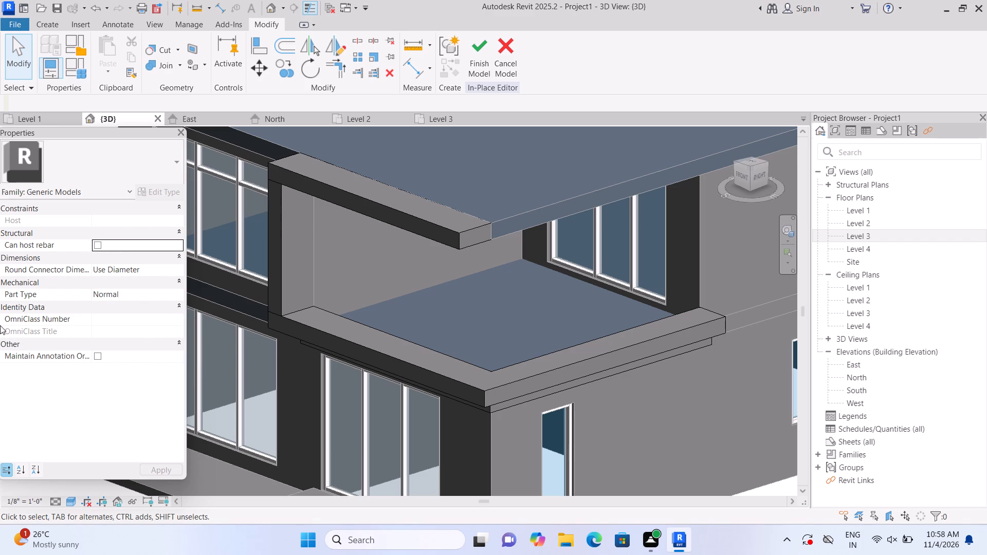
pyautogui.click(56, 18)
pyautogui.click(120, 62)
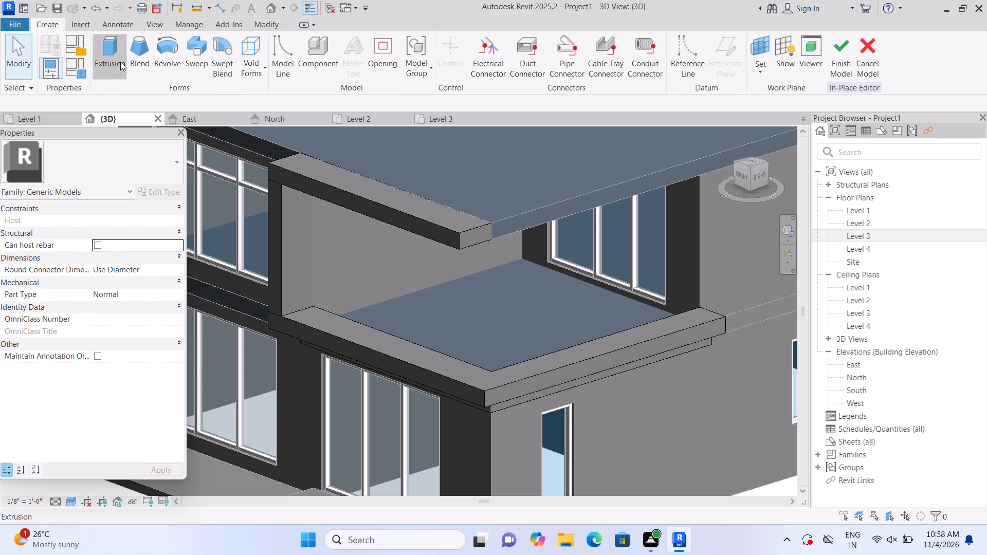
pyautogui.click(675, 72)
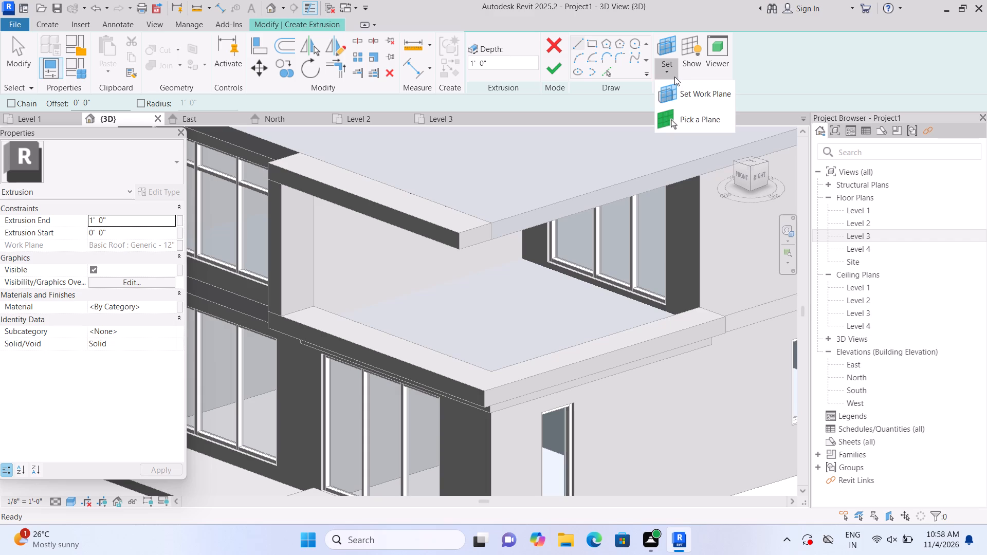
pyautogui.scroll(-2, 674, 82)
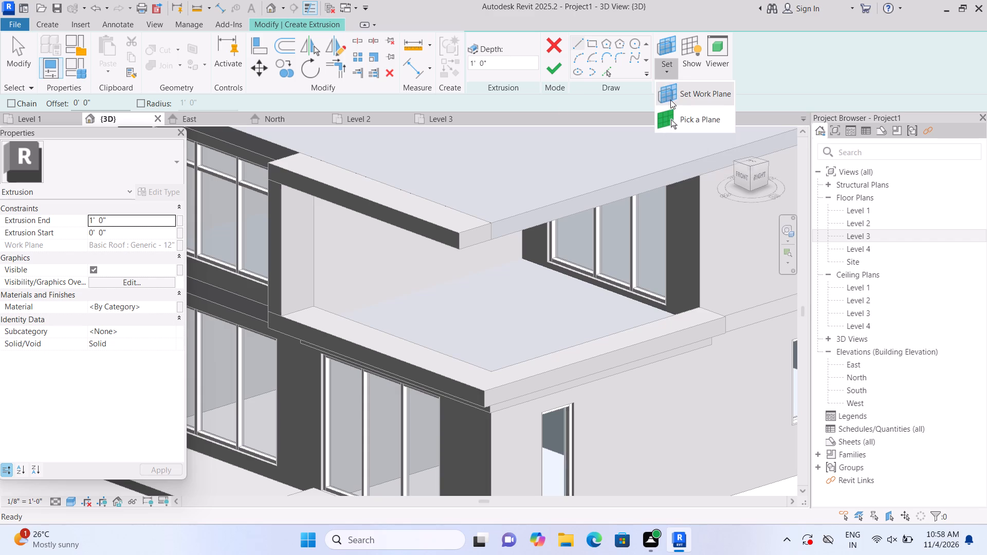
pyautogui.click(674, 115)
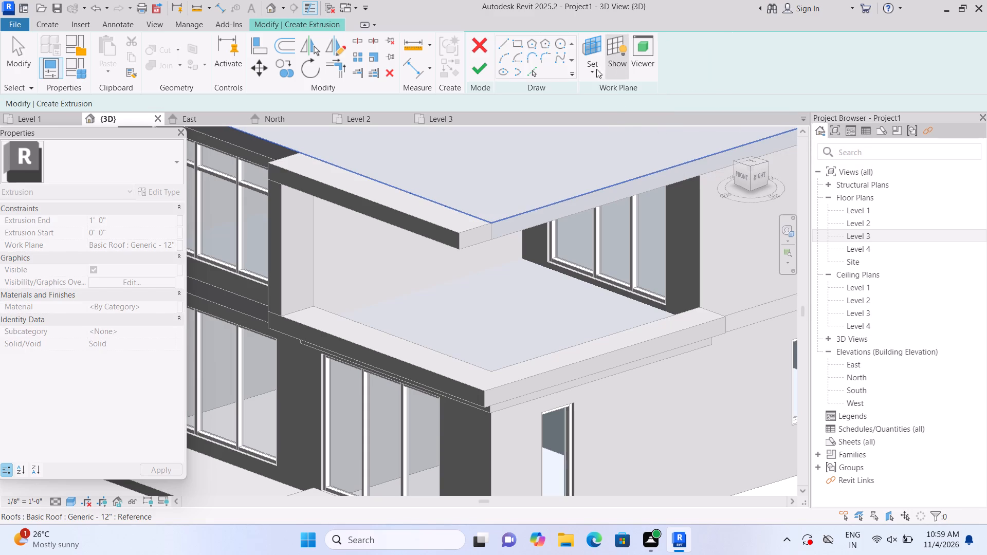
pyautogui.click(592, 70)
pyautogui.doubleClick(599, 110)
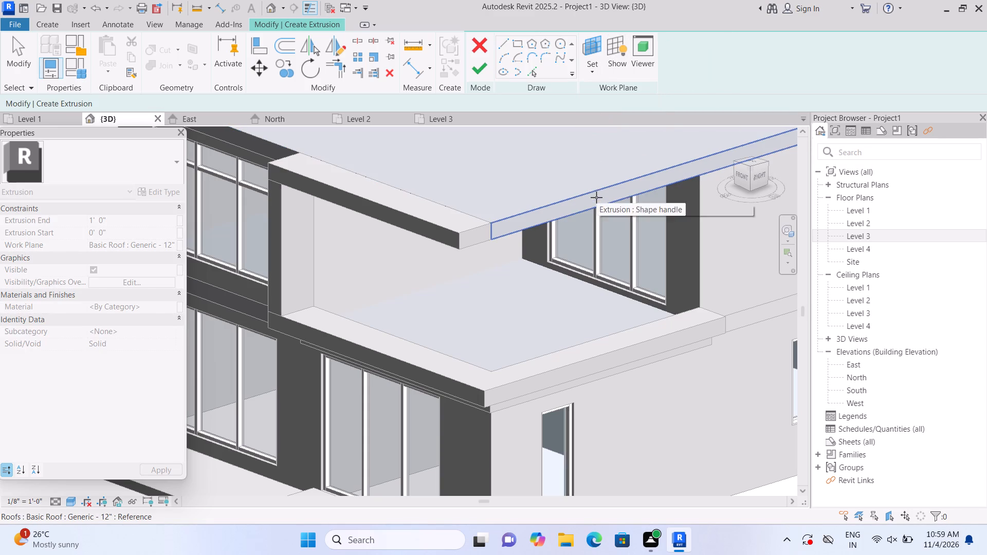
pyautogui.click(596, 197)
pyautogui.click(593, 44)
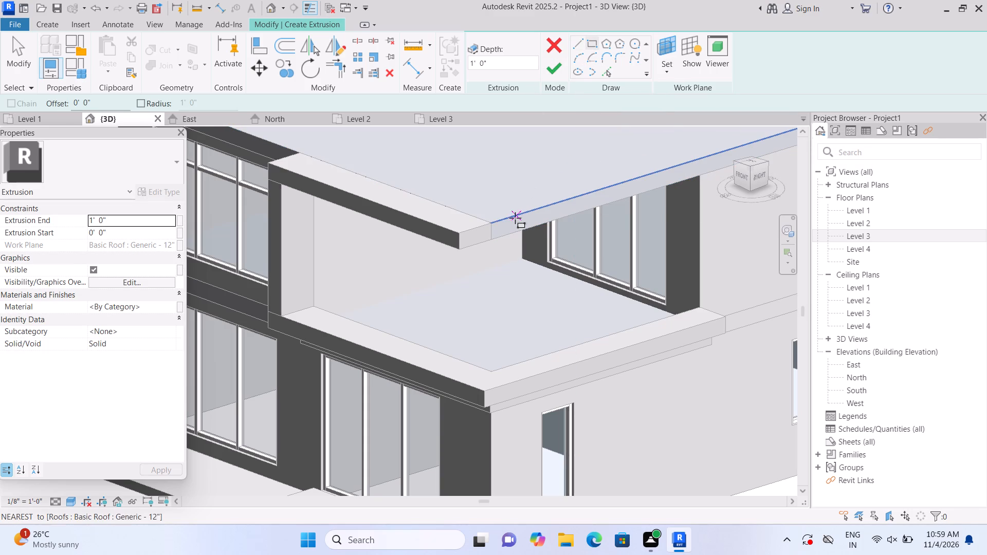
pyautogui.click(495, 223)
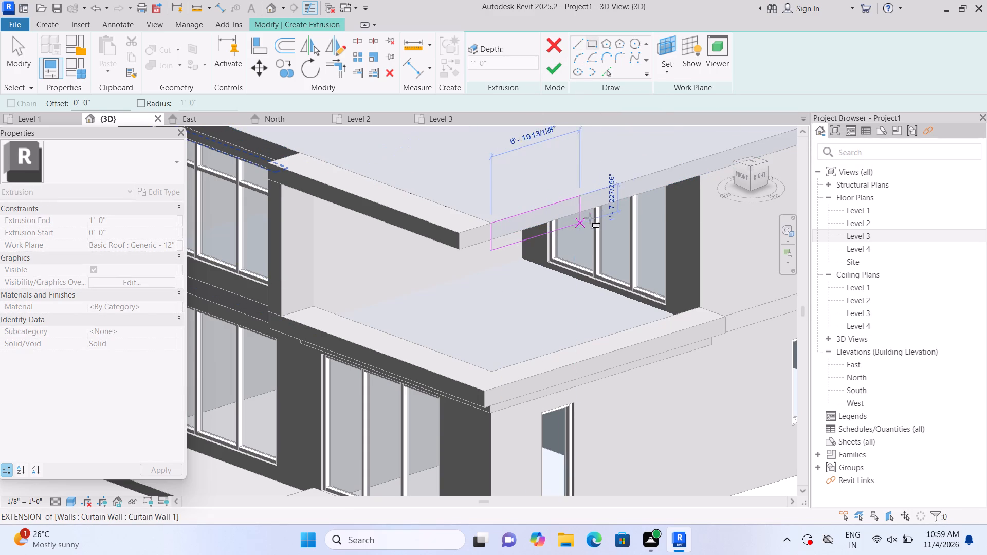
pyautogui.click(699, 180)
pyautogui.click(556, 76)
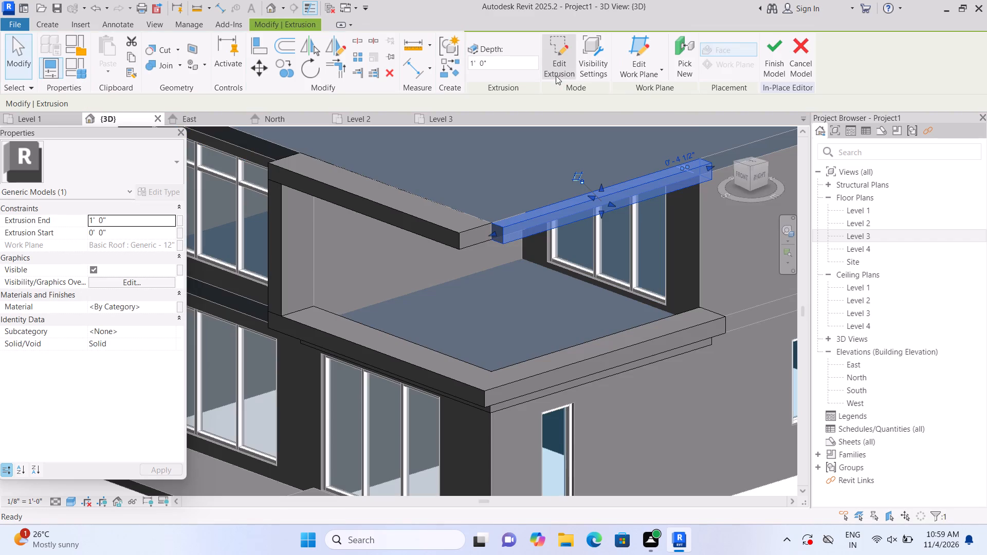
# Stretch the side roof-edge beam's corner end forward until it is flush with the front beam's outer face.
pyautogui.scroll(2, 510, 236)
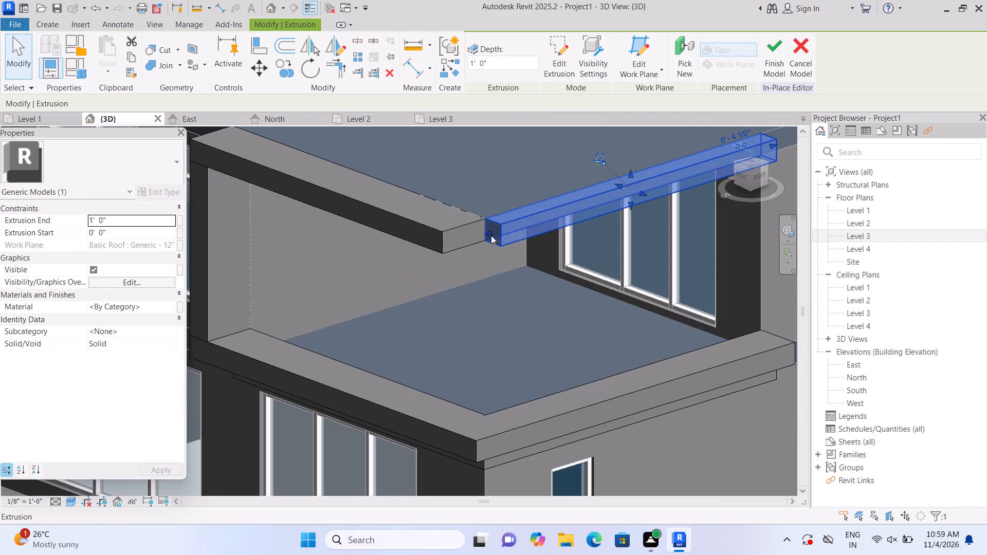
pyautogui.moveTo(488, 233); pyautogui.dragTo(450, 242)
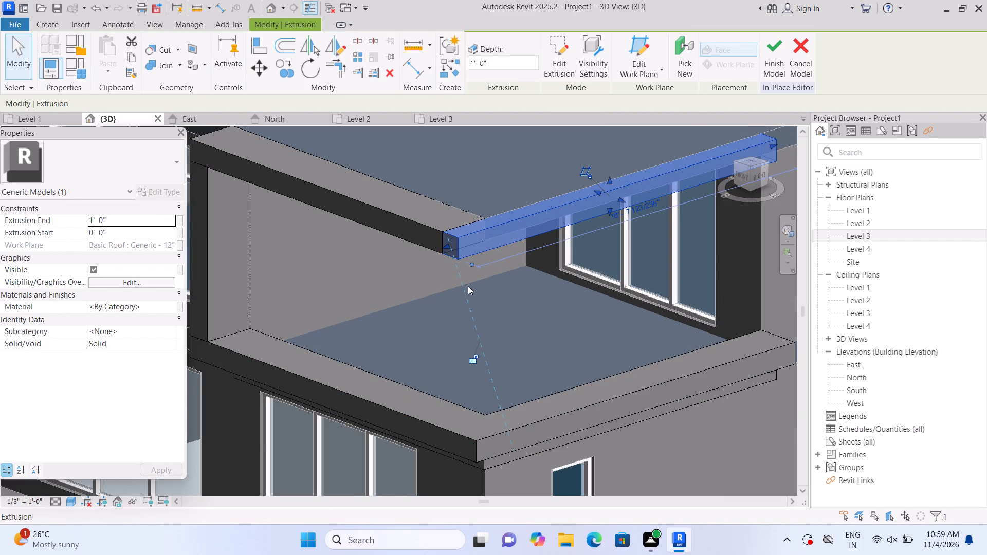
pyautogui.press('Escape')
pyautogui.scroll(-1, 470, 287)
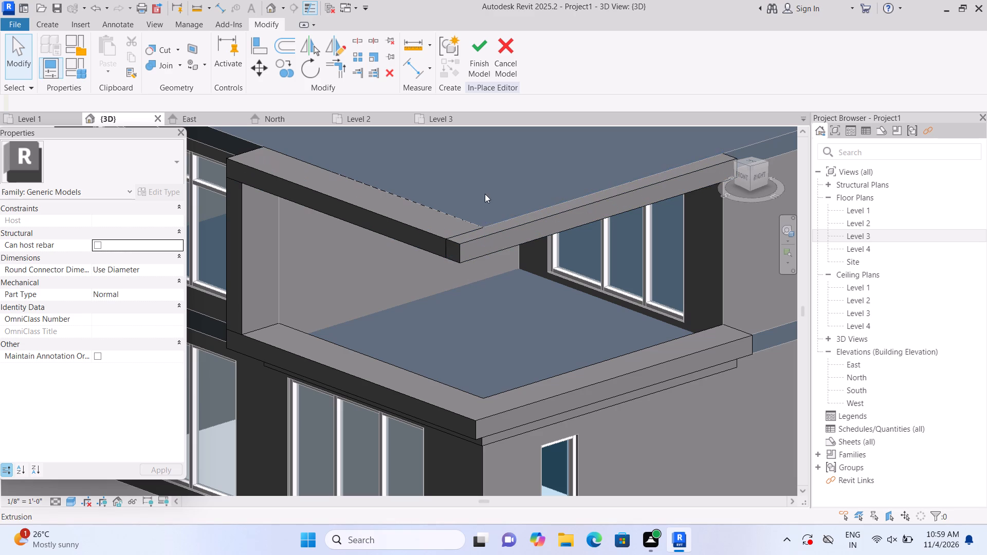
# Pull the outer face of the side roof-edge beam outward to a depth of about 2' 2".
pyautogui.click(508, 220)
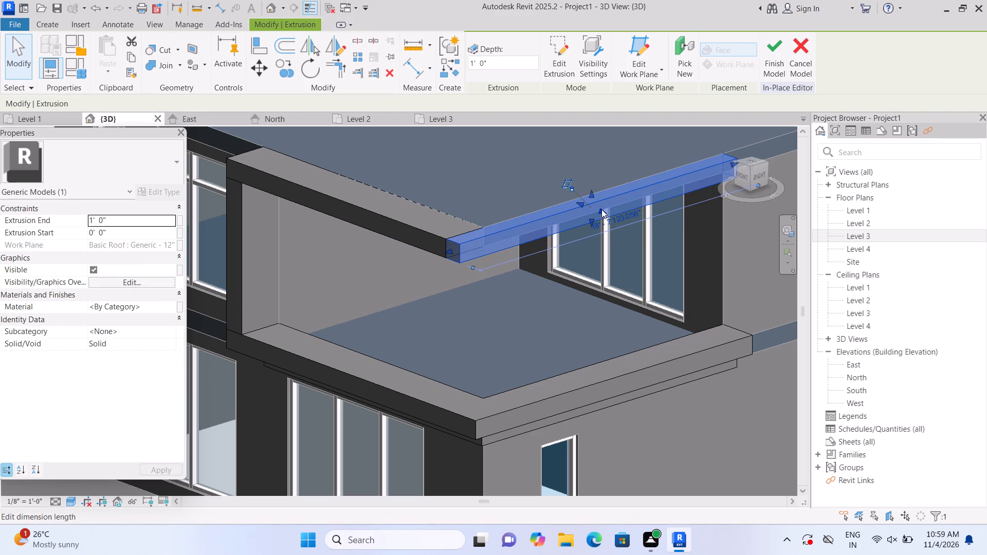
pyautogui.moveTo(601, 209); pyautogui.dragTo(609, 215)
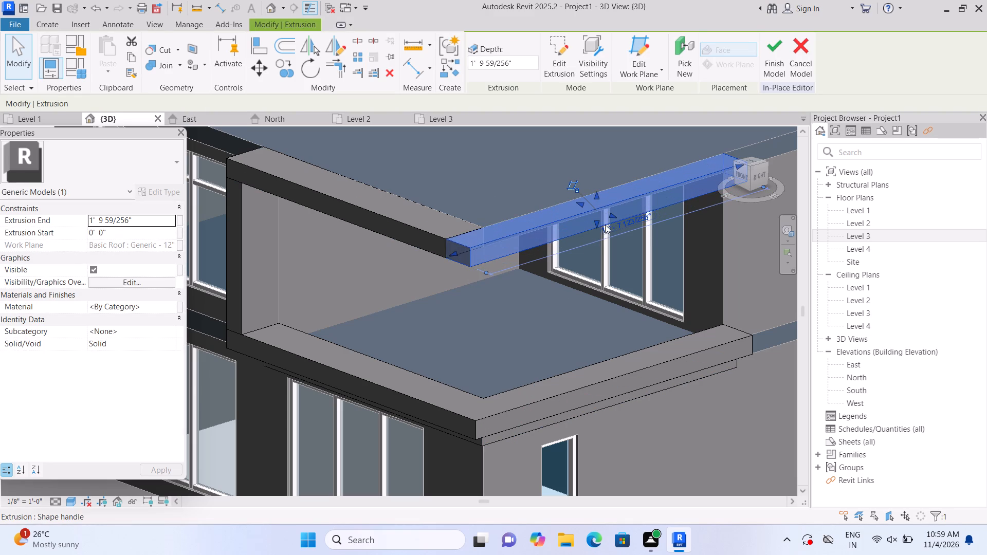
pyautogui.click(611, 214)
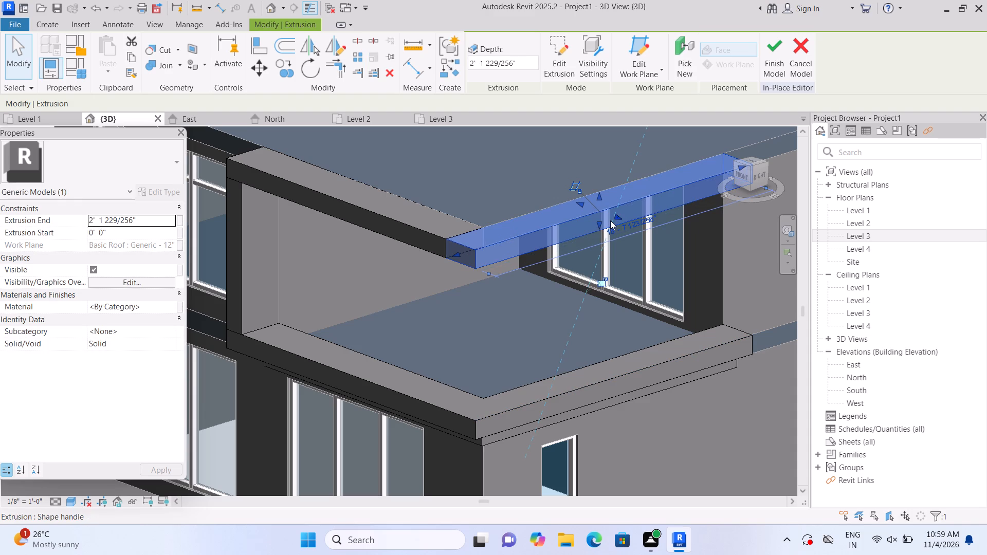
pyautogui.press('Escape')
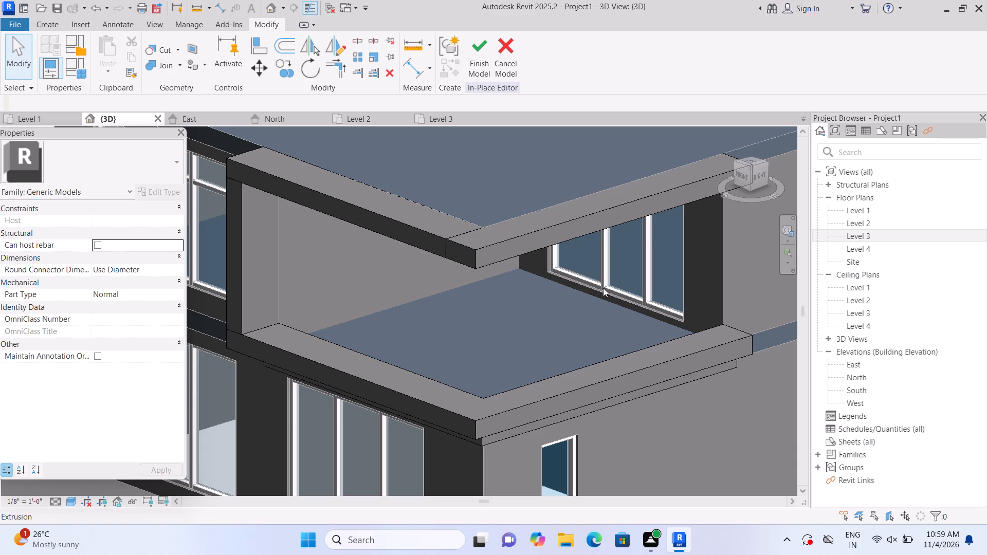
# Join the front roof-edge beam to the side beam and the vertical post, and the post to the lower front trim.
pyautogui.click(181, 66)
pyautogui.click(182, 82)
pyautogui.click(415, 226)
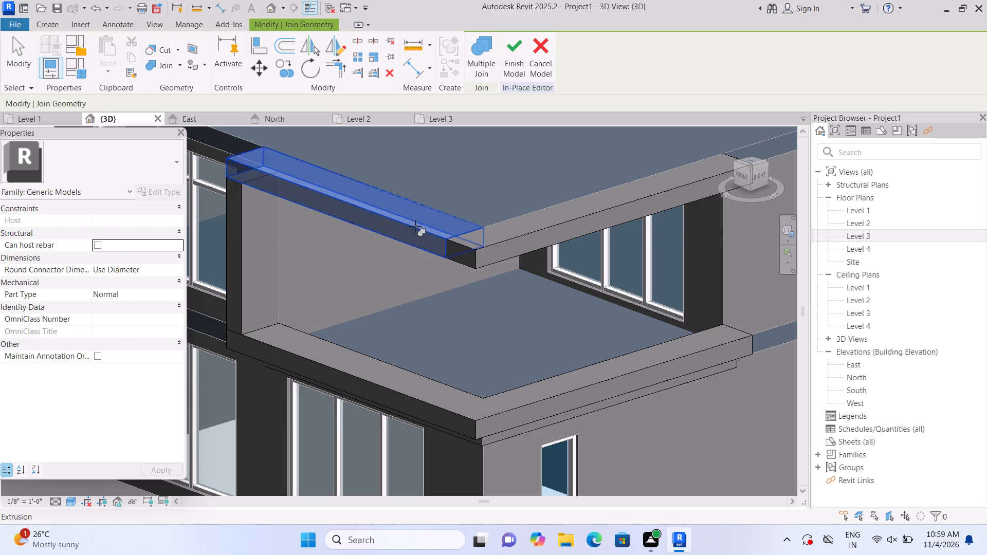
pyautogui.click(501, 238)
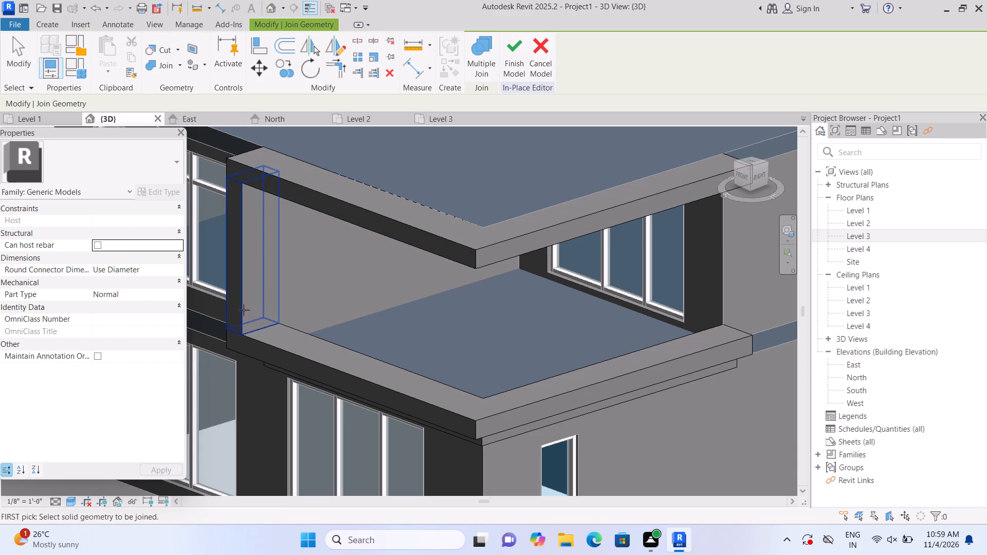
pyautogui.click(244, 310)
pyautogui.click(287, 350)
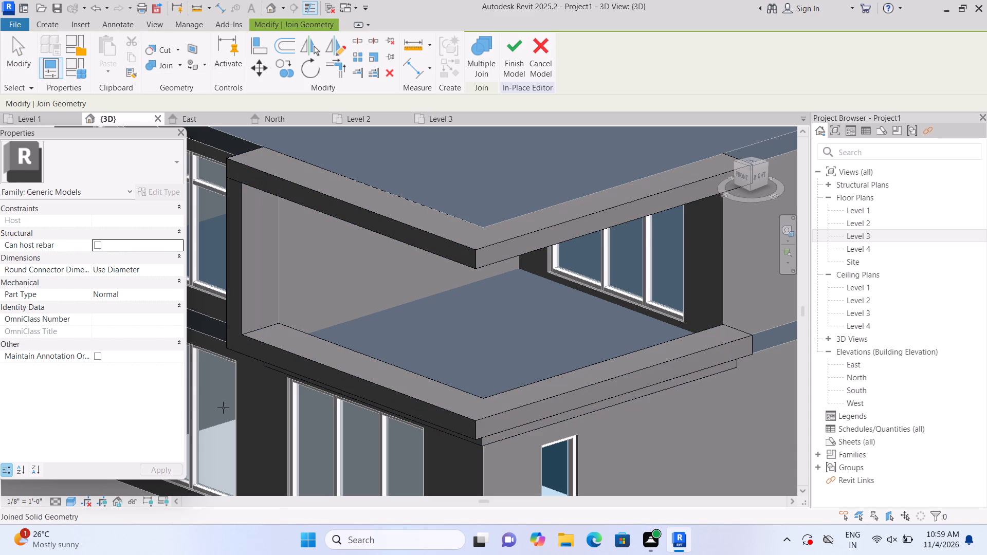
pyautogui.click(351, 184)
pyautogui.click(229, 258)
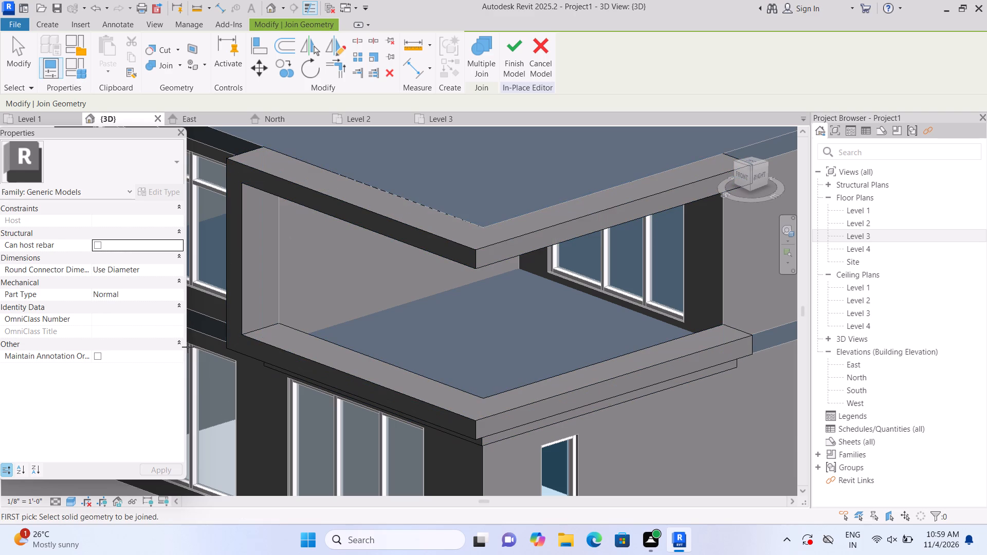
# Extrude a narrow rectangle 8' 0" tall and 1' 0" deep on the vertical post's inner face, along its rear edge.
pyautogui.click(40, 21)
pyautogui.click(121, 68)
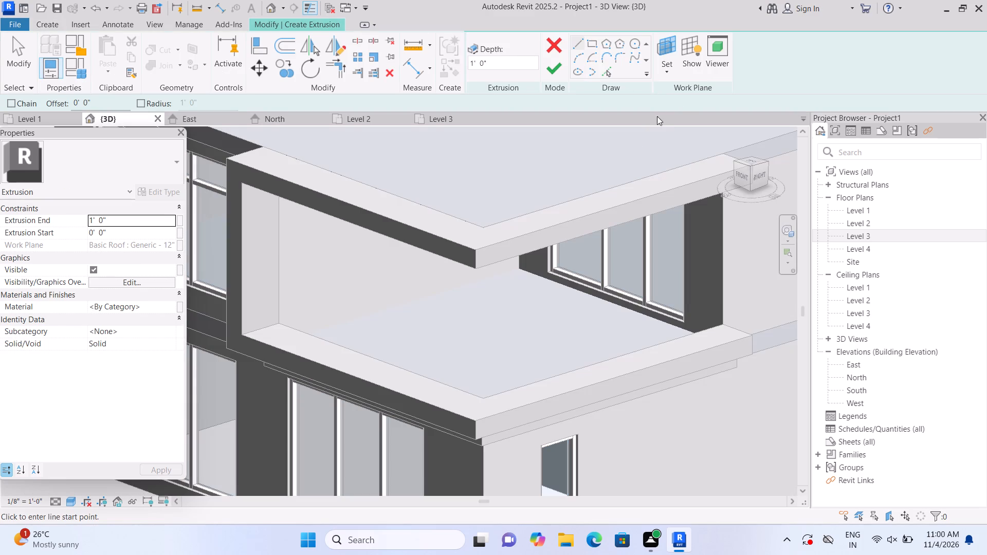
pyautogui.click(672, 74)
pyautogui.click(677, 121)
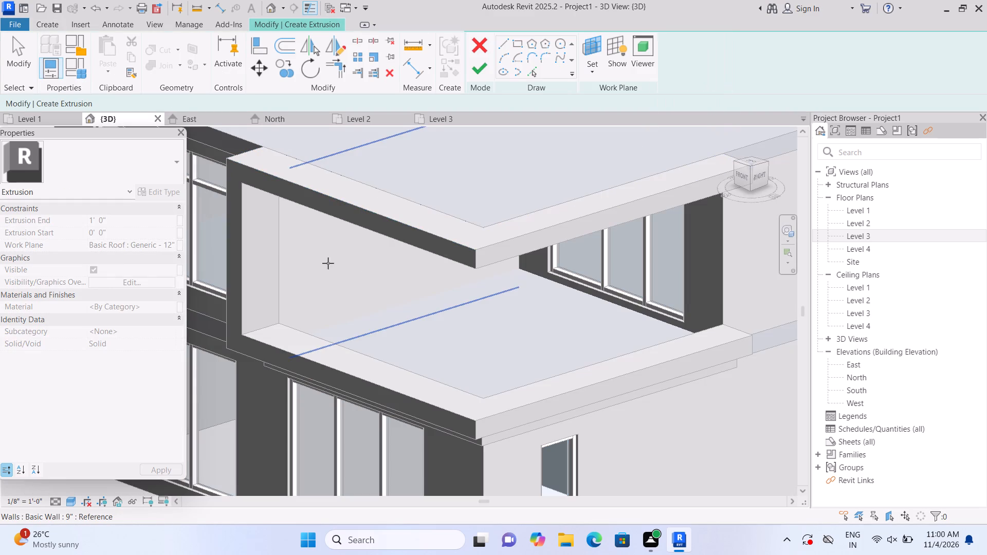
pyautogui.click(267, 263)
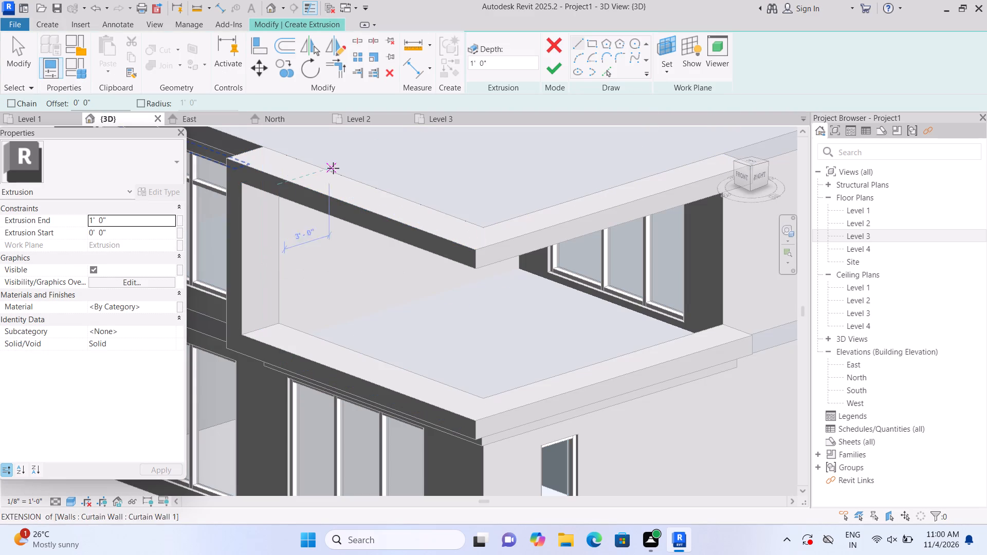
pyautogui.click(597, 39)
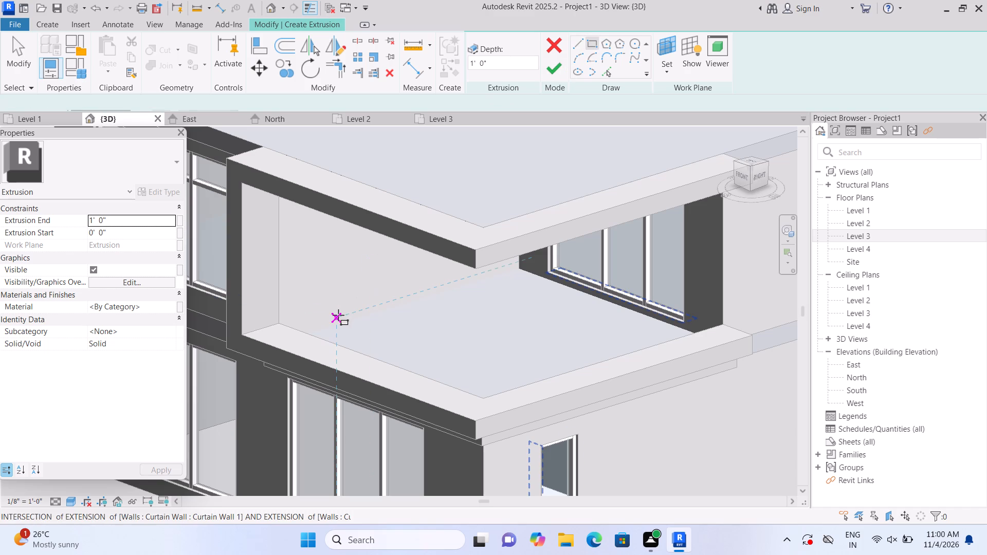
pyautogui.keyDown('shift'); pyautogui.moveTo(340, 315); pyautogui.dragTo(329, 223, button='middle'); pyautogui.keyUp('shift')
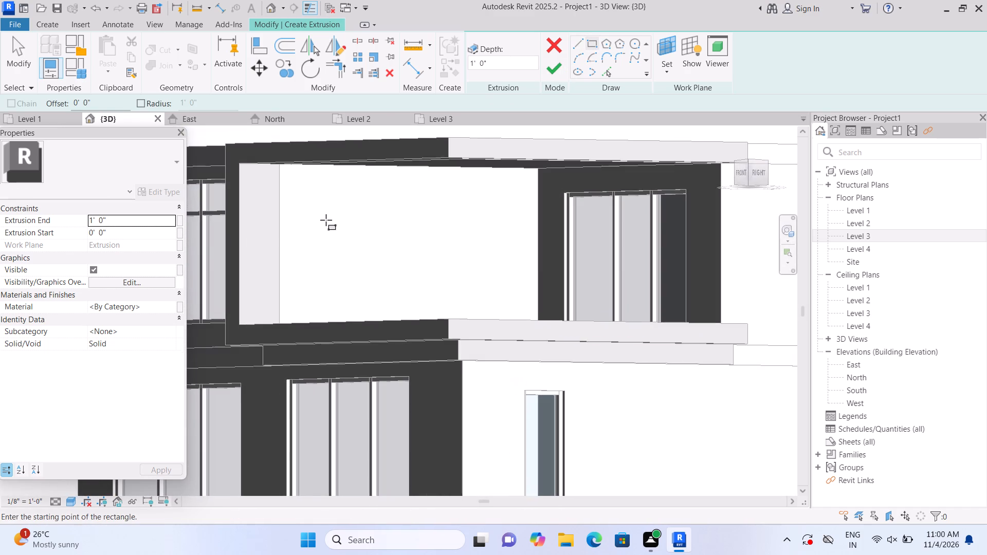
pyautogui.scroll(4, 293, 213)
pyautogui.moveTo(286, 199); pyautogui.dragTo(310, 272, button='middle')
pyautogui.click(293, 203)
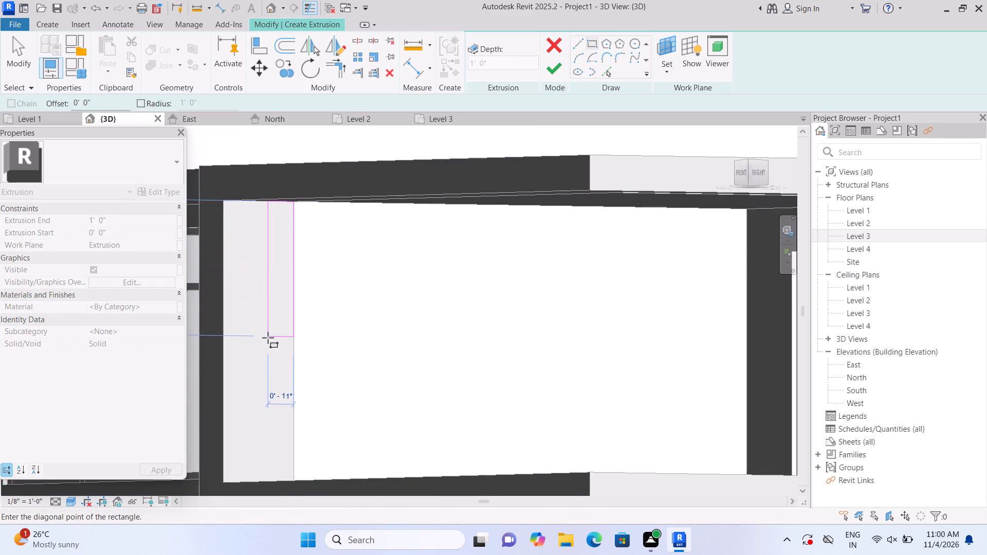
pyautogui.moveTo(268, 338); pyautogui.dragTo(268, 237, button='middle')
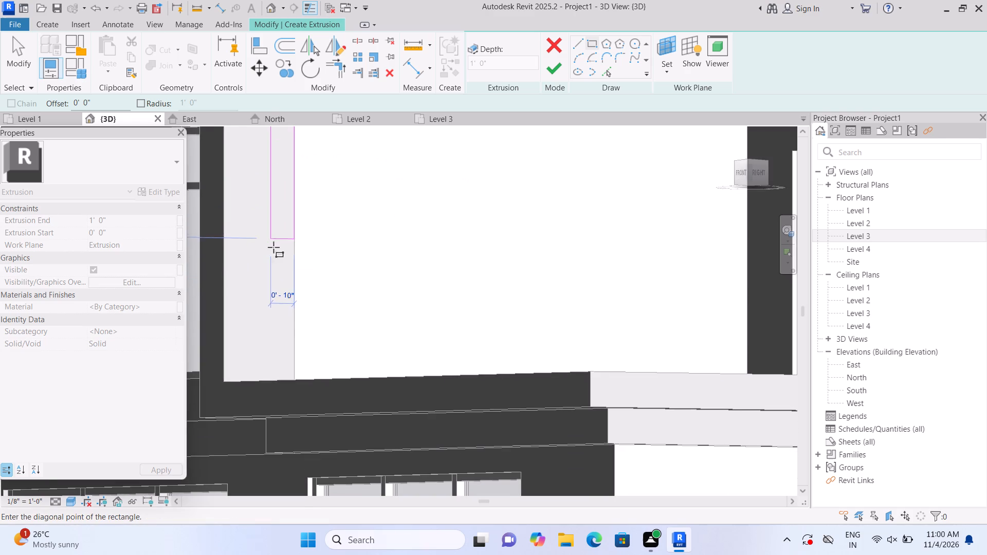
pyautogui.click(279, 381)
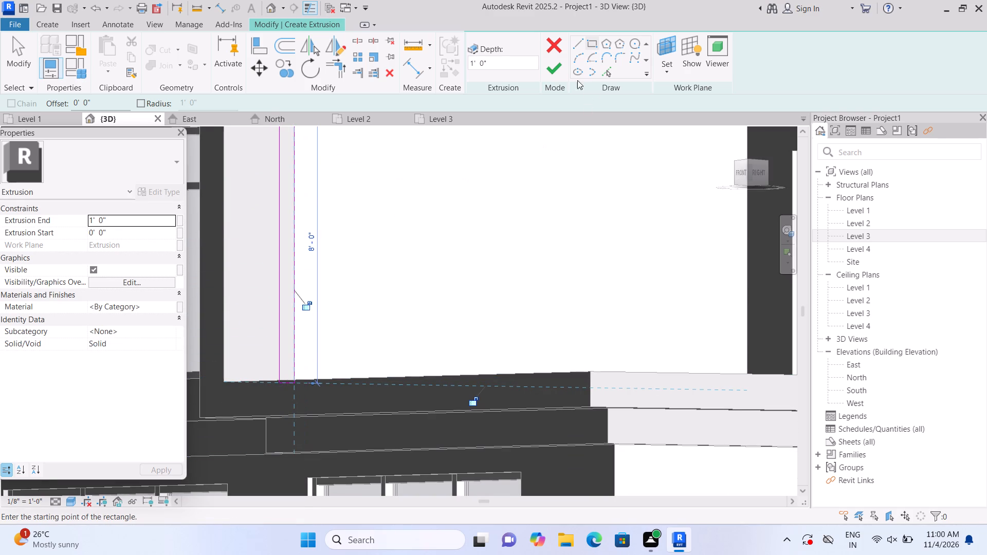
pyautogui.click(553, 66)
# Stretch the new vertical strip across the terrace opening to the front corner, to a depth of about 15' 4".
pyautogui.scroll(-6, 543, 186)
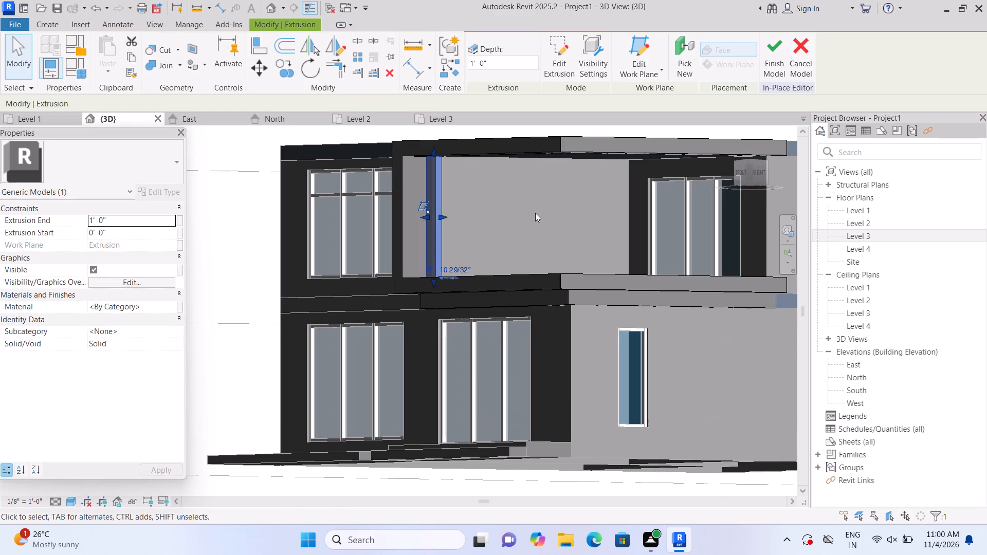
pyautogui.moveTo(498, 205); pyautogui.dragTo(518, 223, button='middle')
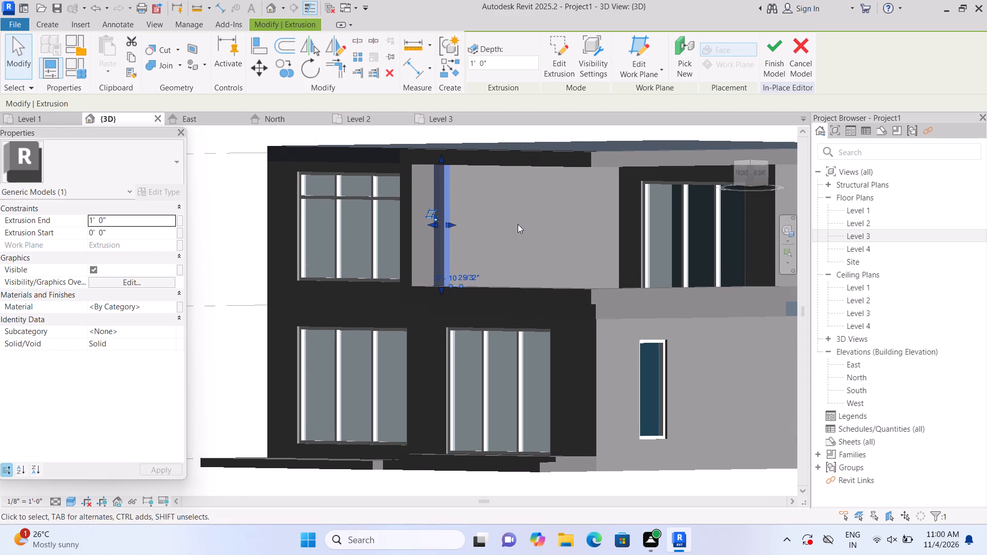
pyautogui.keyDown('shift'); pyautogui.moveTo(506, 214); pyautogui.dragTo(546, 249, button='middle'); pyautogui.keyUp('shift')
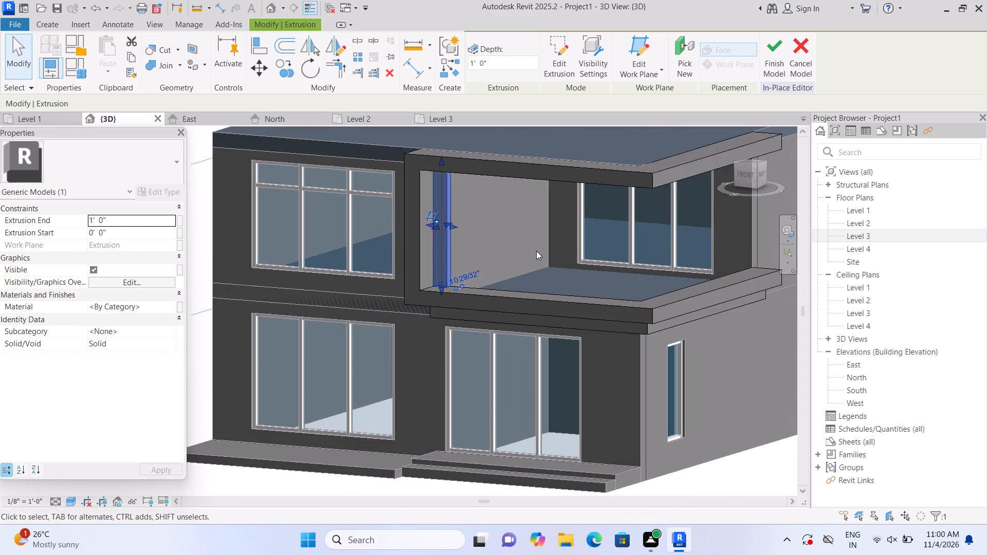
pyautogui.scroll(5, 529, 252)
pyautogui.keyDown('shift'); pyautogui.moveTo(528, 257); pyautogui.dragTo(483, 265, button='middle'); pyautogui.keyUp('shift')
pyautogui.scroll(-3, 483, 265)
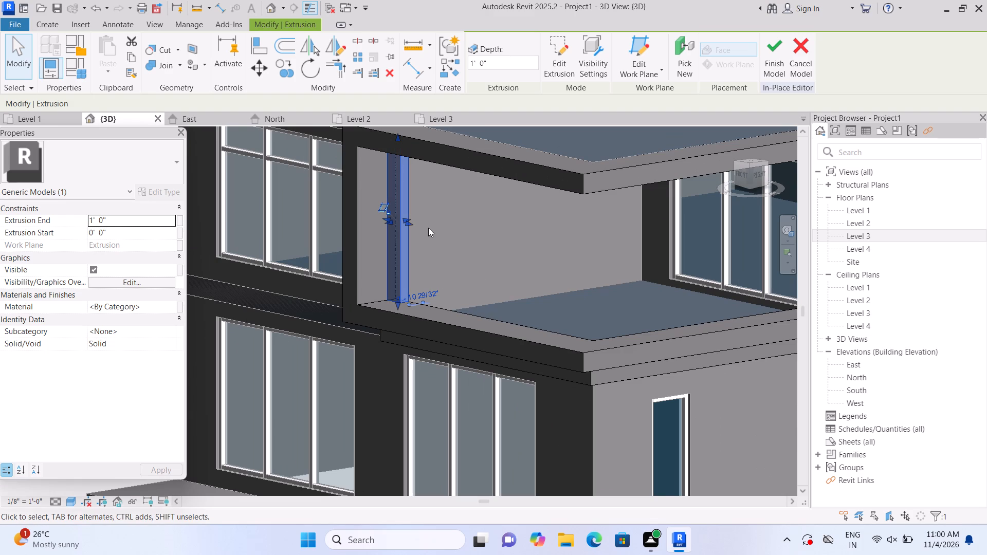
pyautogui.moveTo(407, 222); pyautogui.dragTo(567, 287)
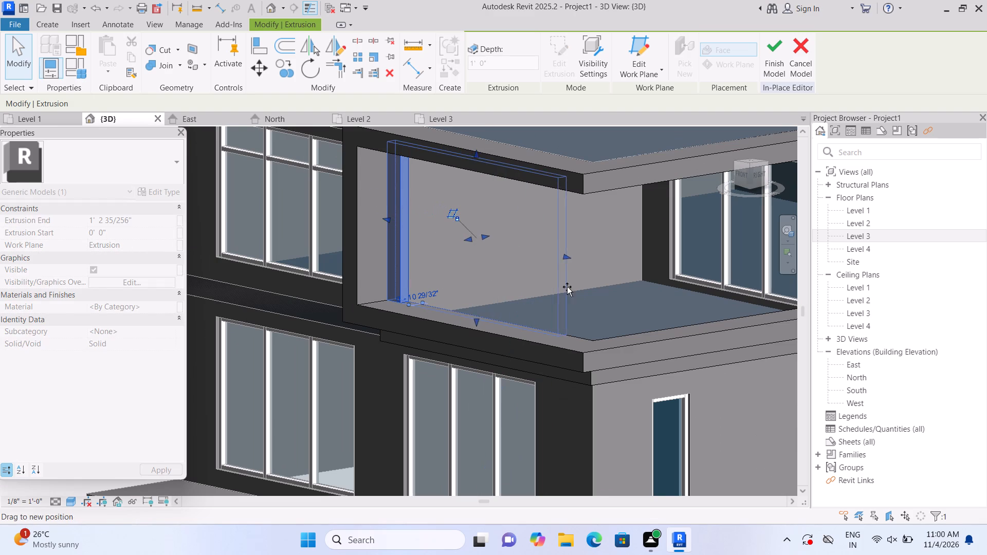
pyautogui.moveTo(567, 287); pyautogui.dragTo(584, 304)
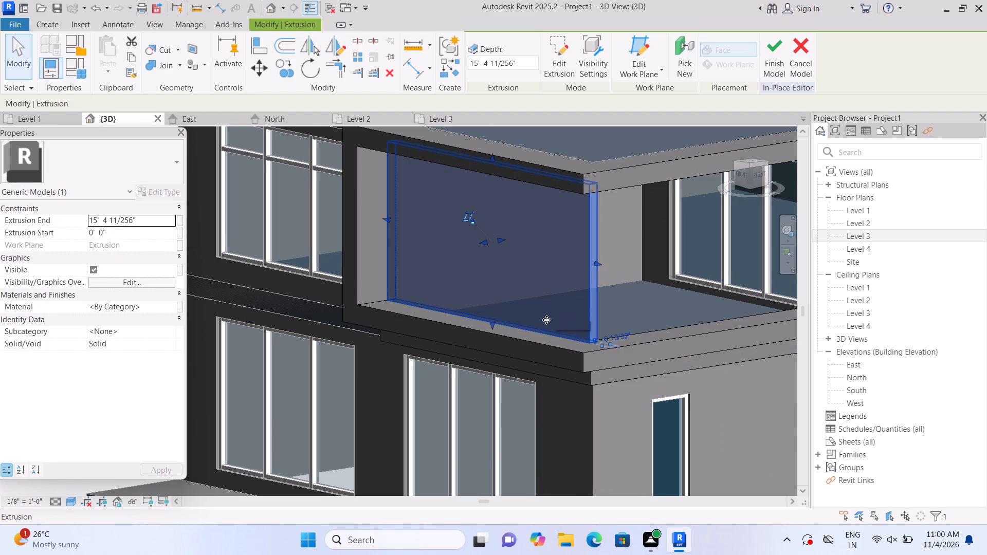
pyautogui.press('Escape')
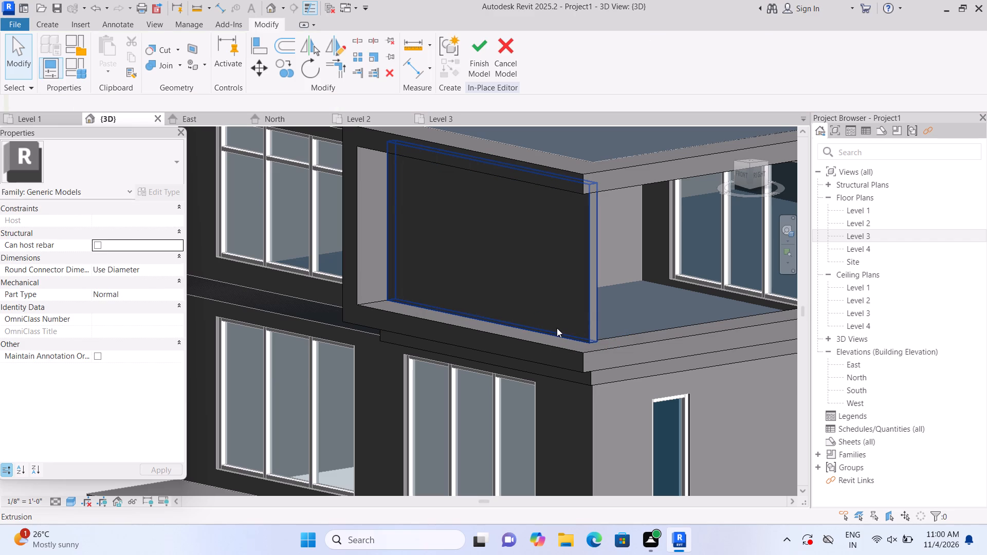
# Pull the strip's outer face back toward the vertical post to an extrusion depth of 0' 10".
pyautogui.click(593, 303)
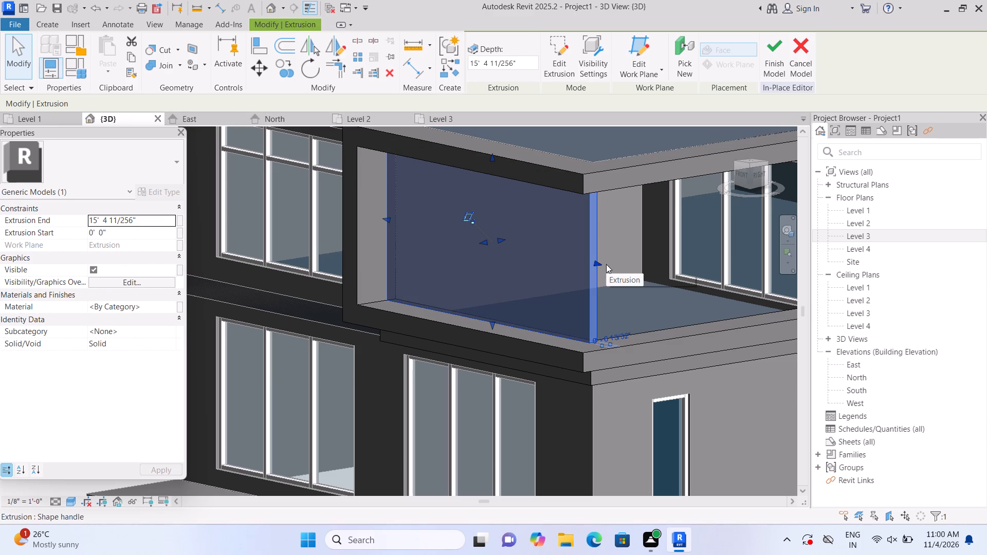
pyautogui.moveTo(595, 263); pyautogui.dragTo(483, 216)
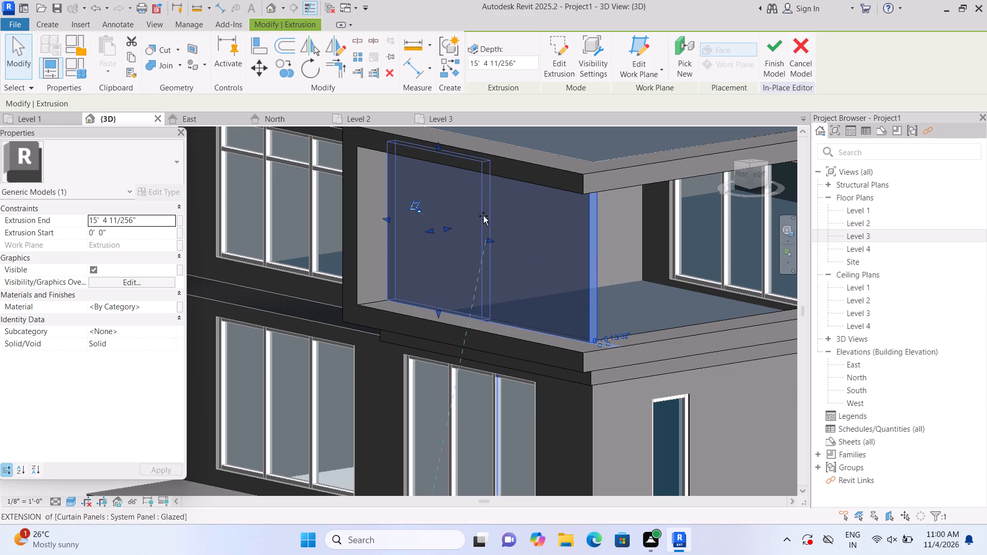
pyautogui.moveTo(483, 216); pyautogui.dragTo(415, 173)
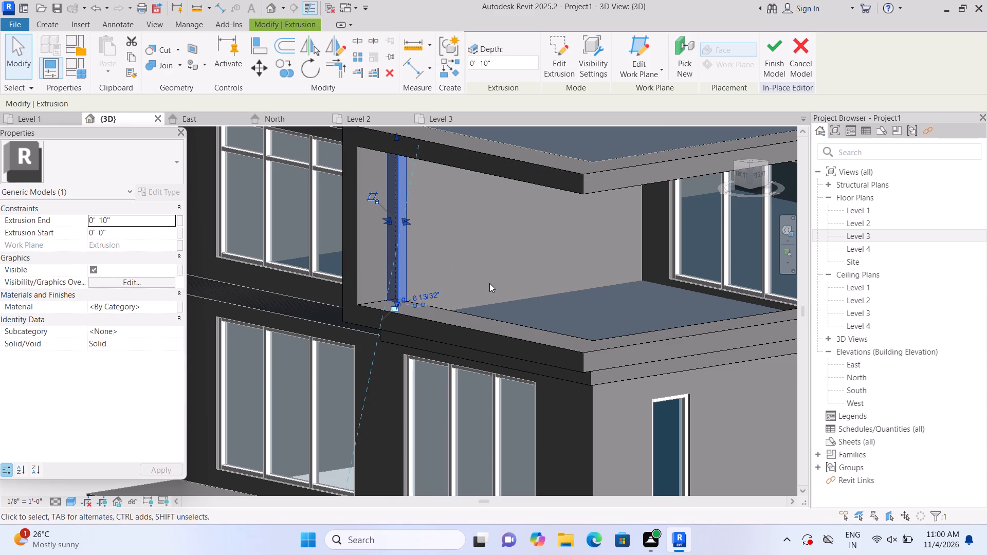
pyautogui.press('Escape')
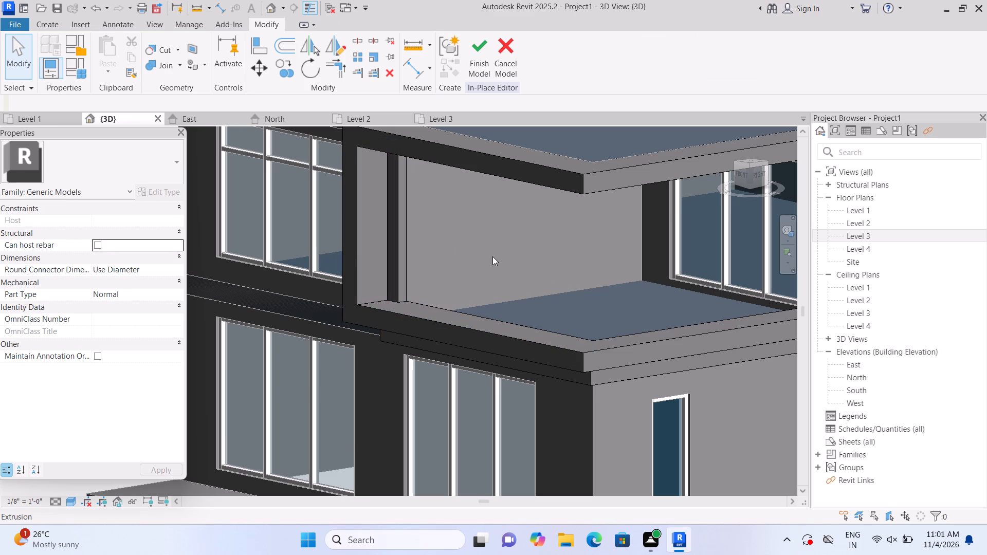
# Examine the terrace framing, the new vertical strip and the roof underside from above and below.
pyautogui.moveTo(471, 265); pyautogui.dragTo(531, 288, button='middle')
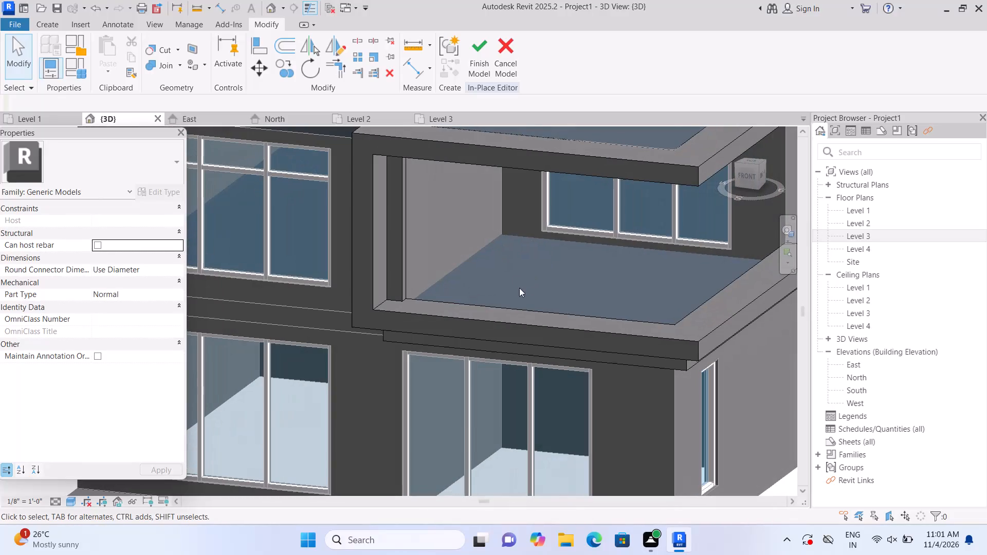
pyautogui.keyDown('shift'); pyautogui.moveTo(516, 287); pyautogui.dragTo(496, 293, button='middle'); pyautogui.keyUp('shift')
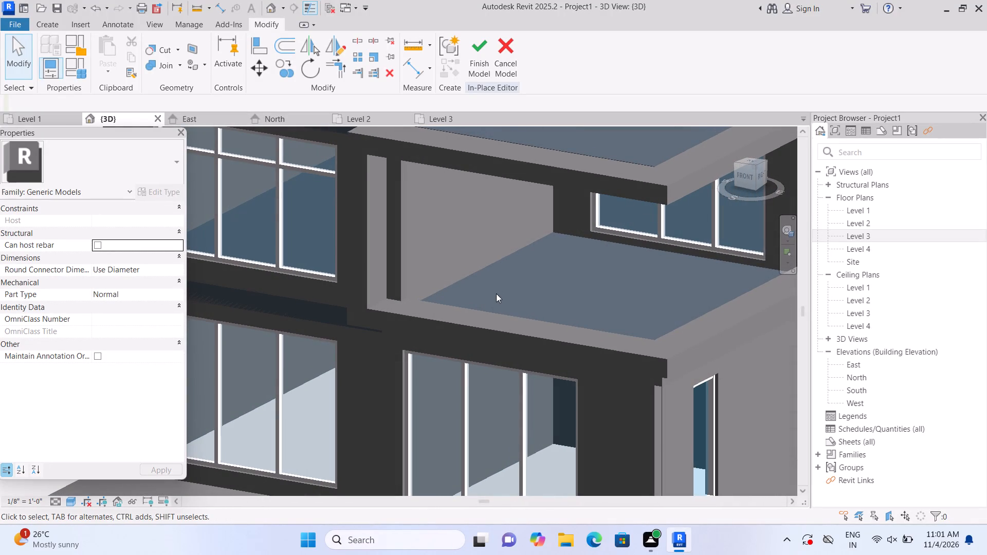
pyautogui.scroll(-2, 496, 293)
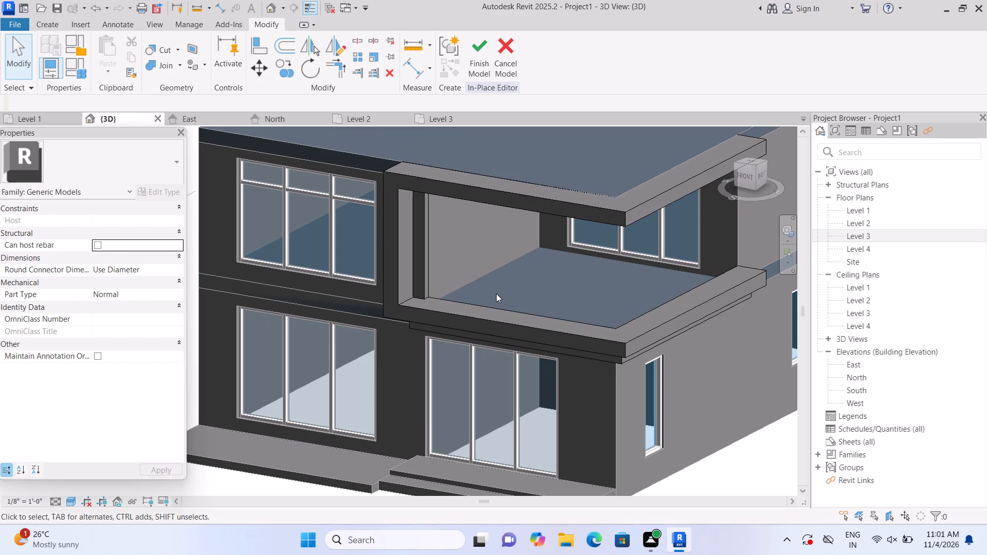
pyautogui.keyDown('shift'); pyautogui.moveTo(496, 293); pyautogui.dragTo(513, 144, button='middle'); pyautogui.keyUp('shift')
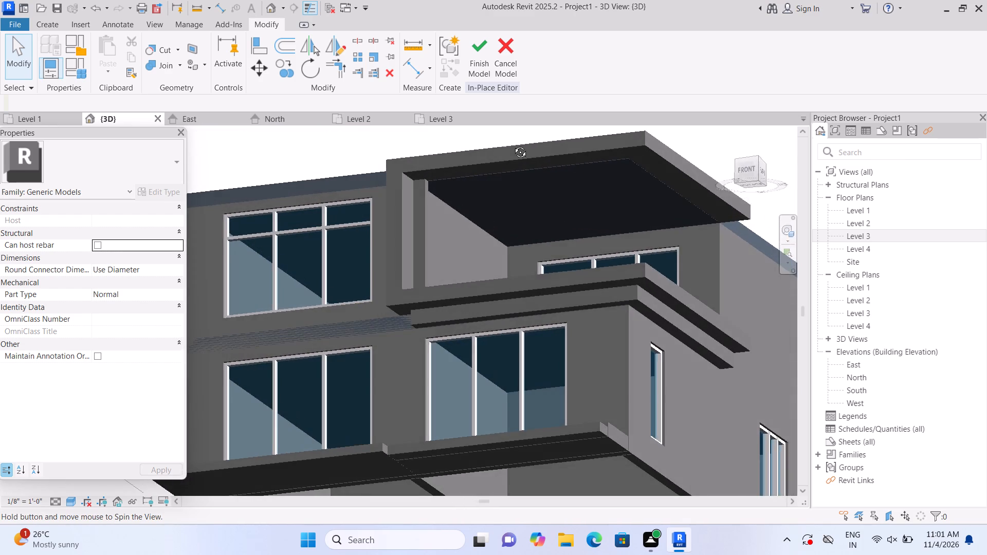
pyautogui.keyDown('shift'); pyautogui.moveTo(513, 144); pyautogui.dragTo(503, 167, button='middle'); pyautogui.keyUp('shift')
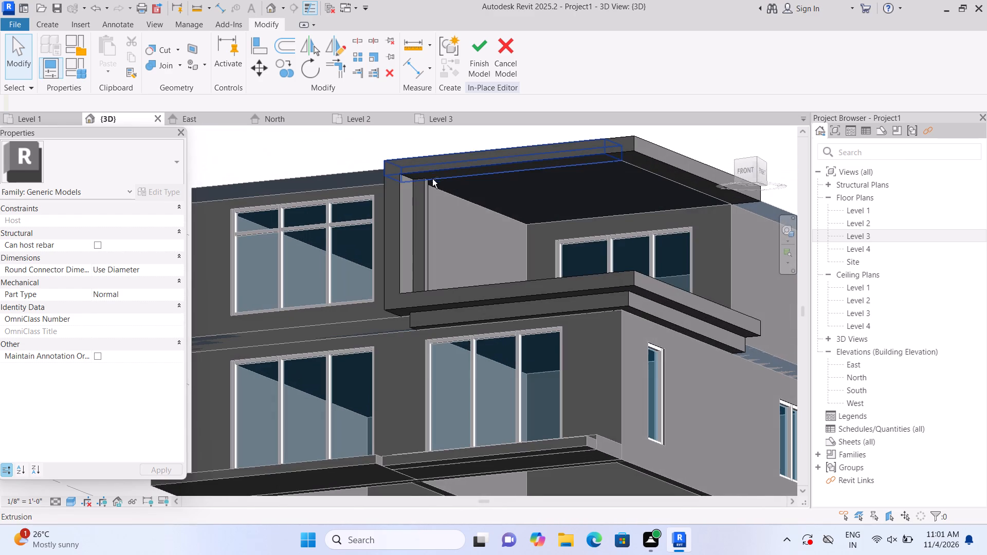
pyautogui.keyDown('shift'); pyautogui.scroll(8, 431, 177); pyautogui.keyUp('shift')
pyautogui.scroll(2, 423, 207)
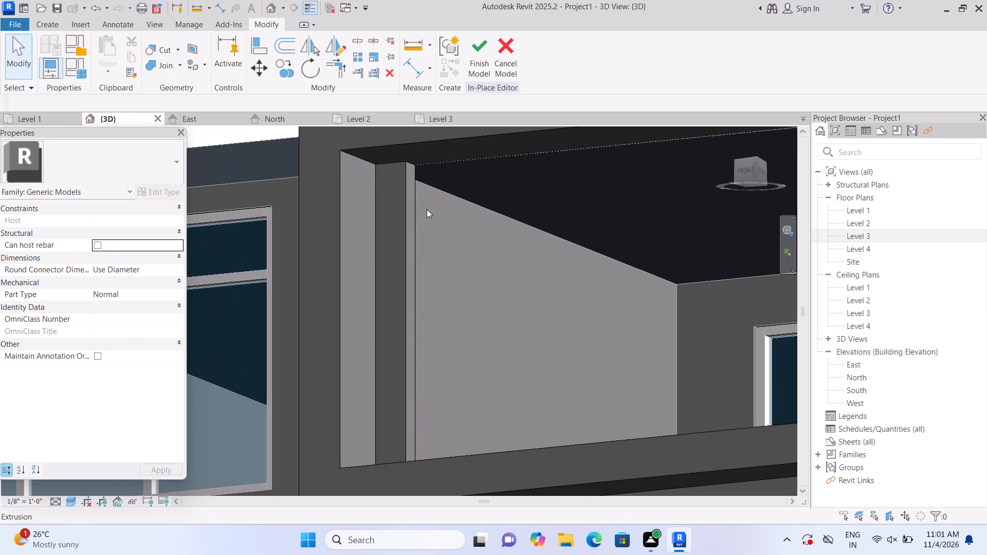
pyautogui.moveTo(508, 236); pyautogui.dragTo(441, 260, button='middle')
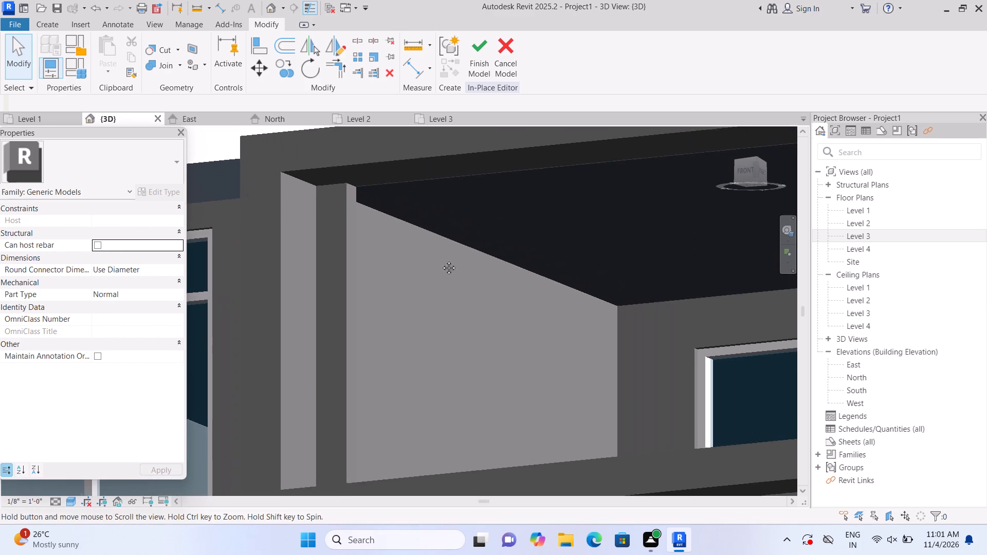
pyautogui.moveTo(441, 260); pyautogui.dragTo(320, 275, button='middle')
pyautogui.moveTo(451, 283); pyautogui.dragTo(442, 281, button='middle')
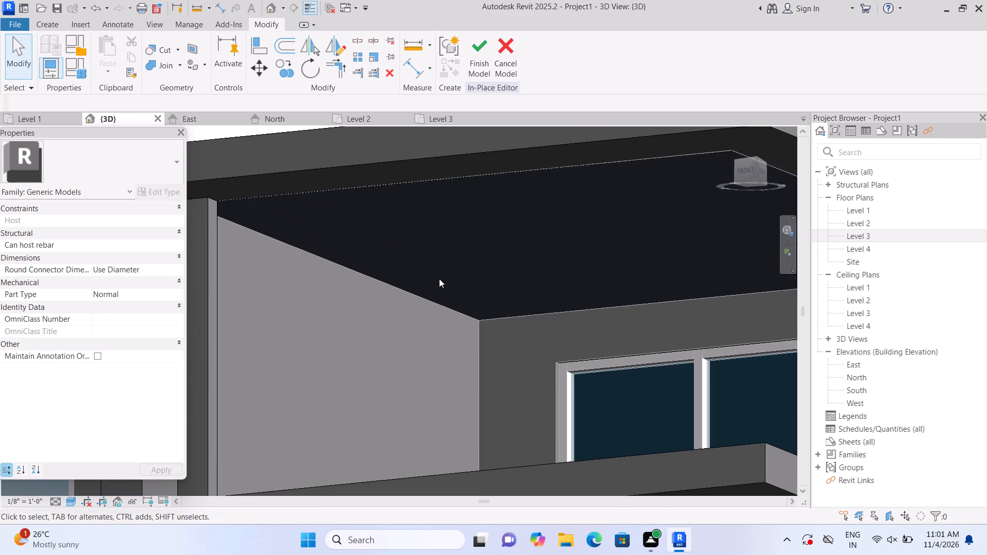
# Extrude a small rectangle 1' 0" deep from the vertical strip's narrow inner face, at its top end under the roof.
pyautogui.click(59, 23)
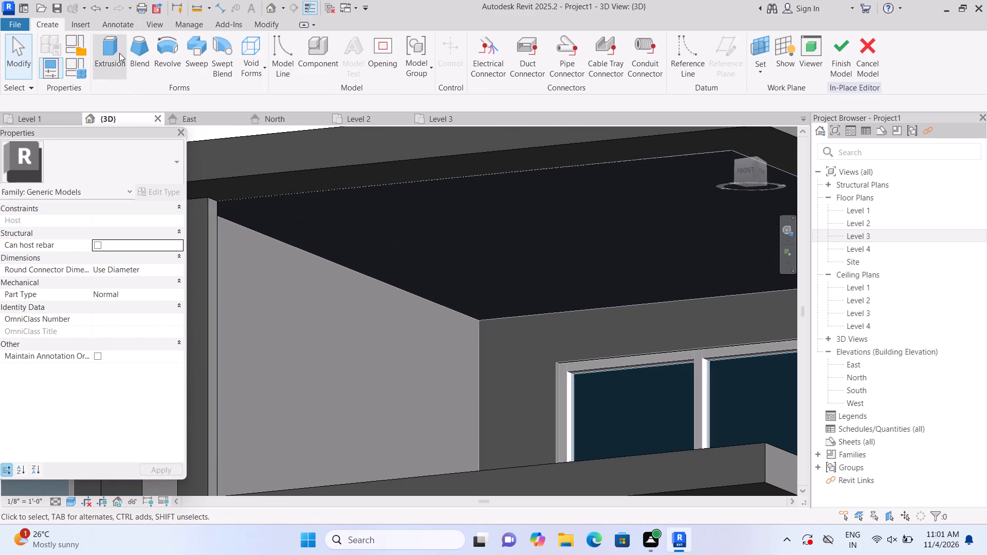
pyautogui.click(111, 50)
pyautogui.click(672, 69)
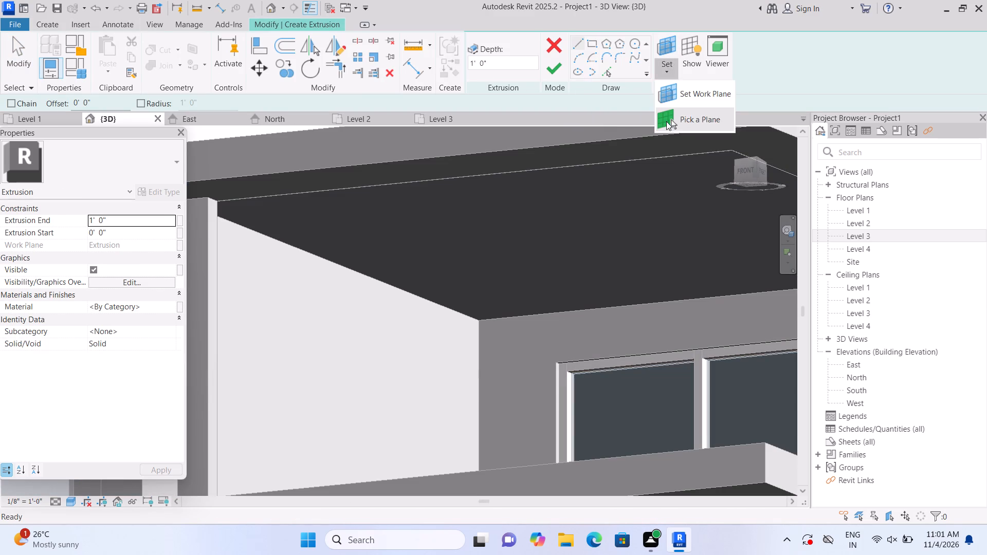
pyautogui.click(666, 124)
pyautogui.moveTo(576, 193); pyautogui.dragTo(659, 202, button='middle')
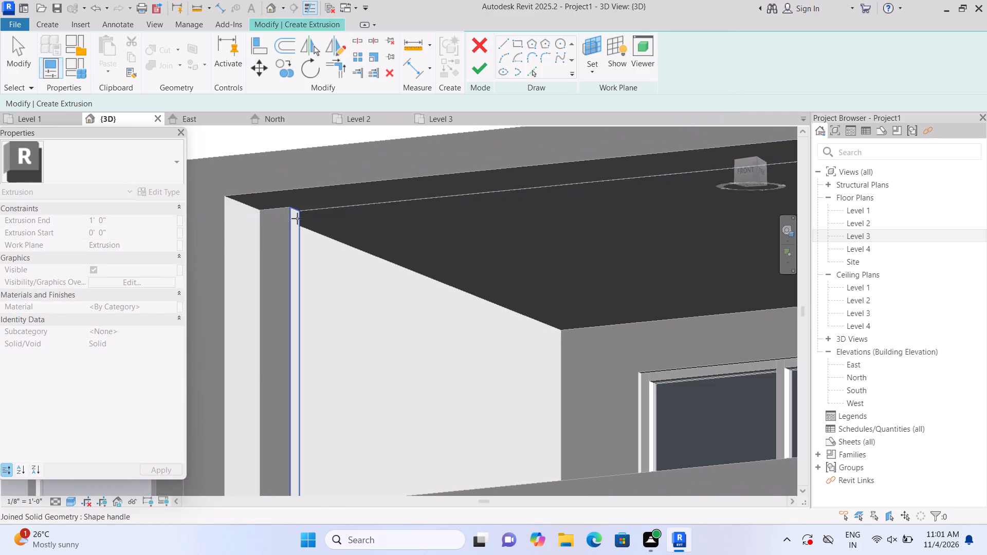
pyautogui.click(293, 229)
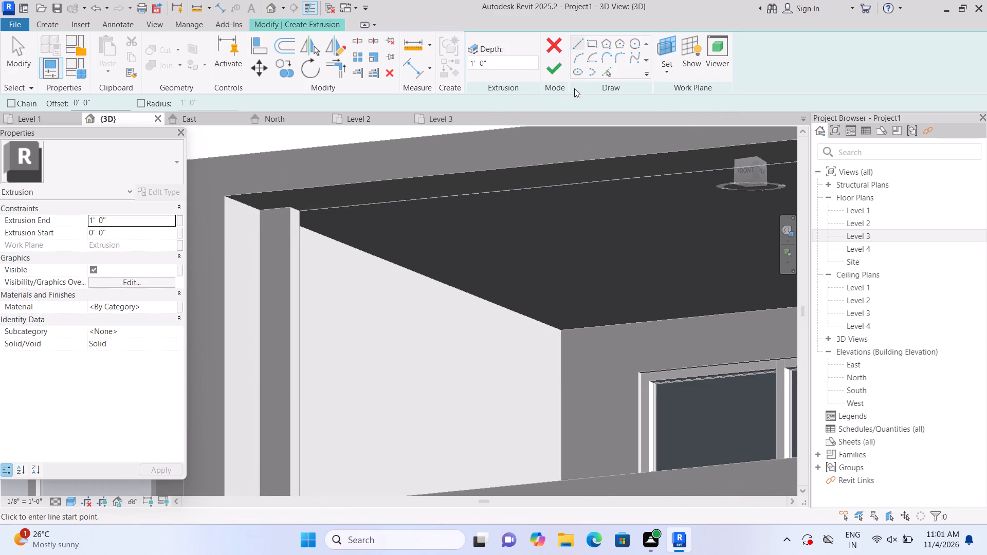
pyautogui.click(594, 45)
pyautogui.scroll(2, 323, 217)
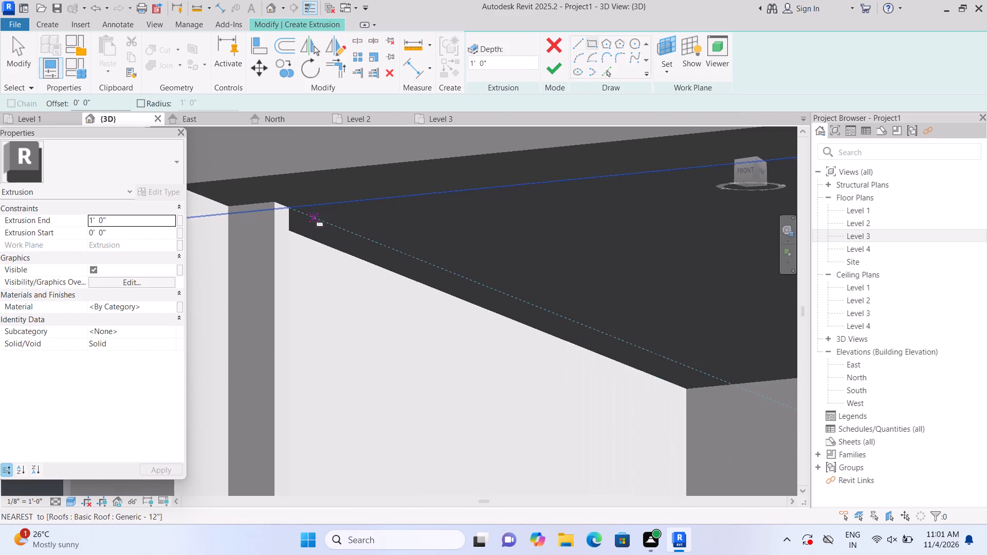
pyautogui.scroll(2, 314, 217)
pyautogui.scroll(1, 275, 202)
pyautogui.click(271, 199)
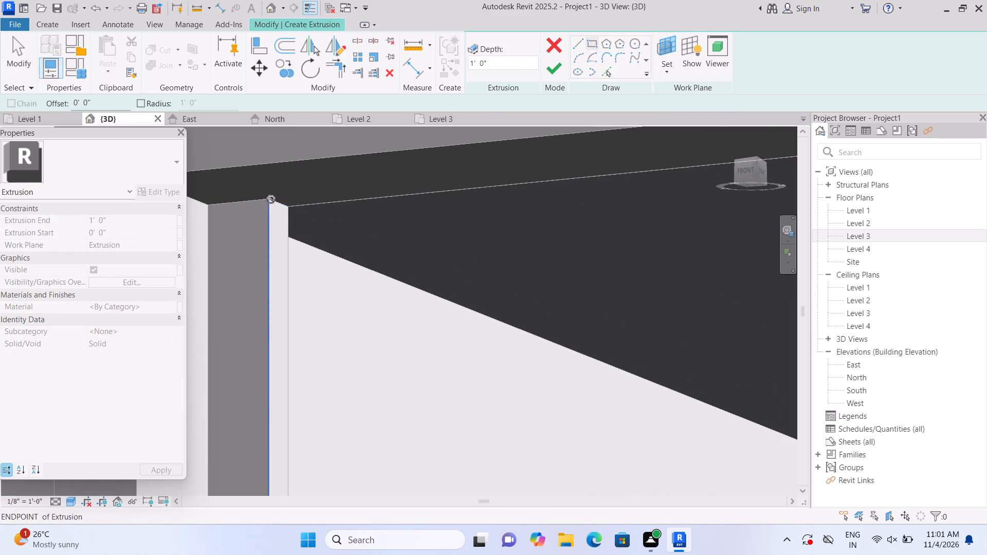
pyautogui.click(290, 251)
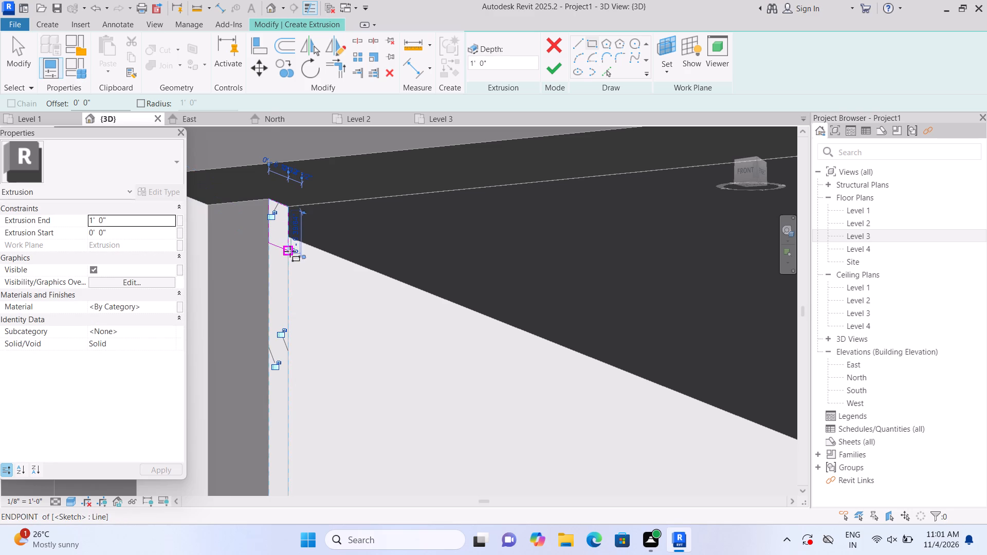
pyautogui.click(553, 69)
# Stretch the new block along the terrace's front roof edge to a depth of about 5' 6 3/4".
pyautogui.scroll(-8, 516, 246)
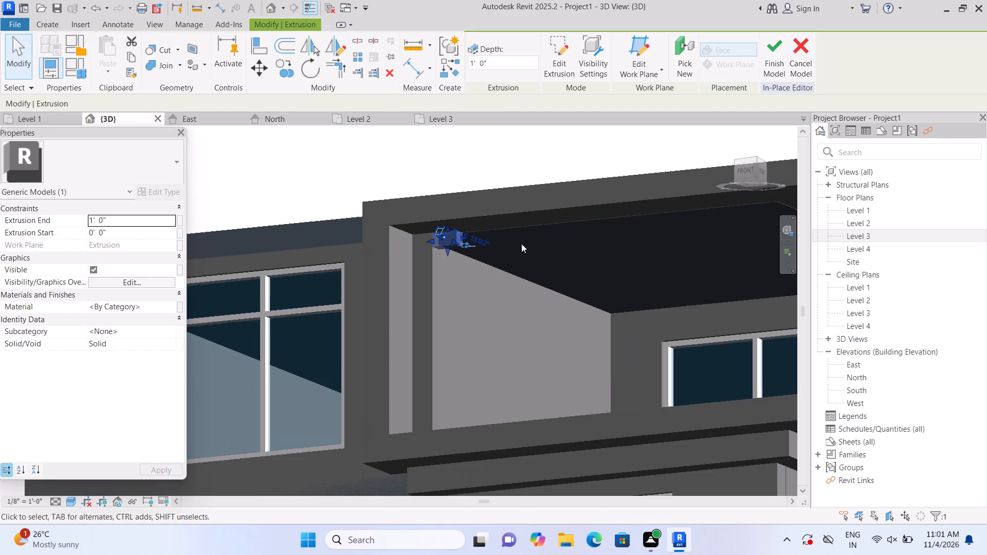
pyautogui.keyDown('shift'); pyautogui.moveTo(549, 260); pyautogui.dragTo(568, 315, button='middle'); pyautogui.keyUp('shift')
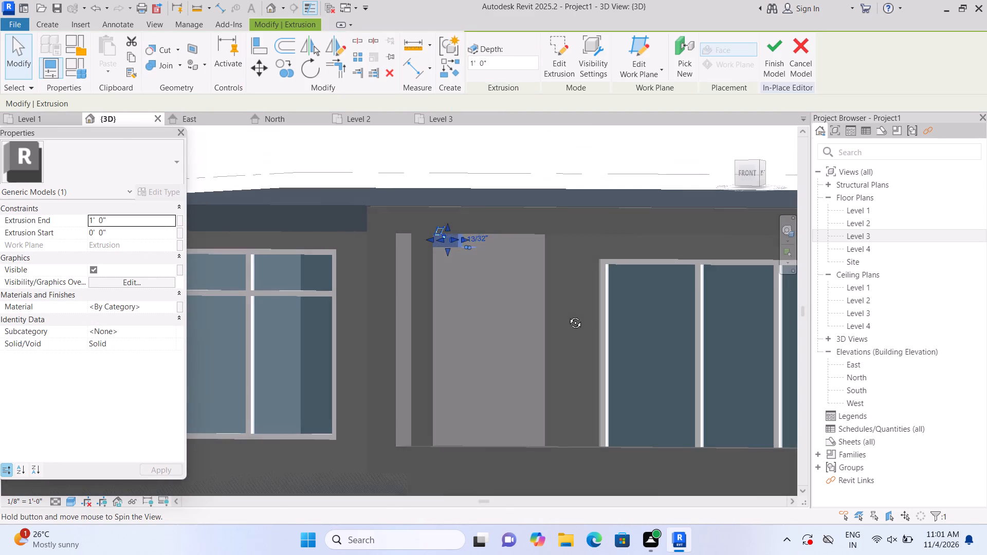
pyautogui.keyDown('shift'); pyautogui.moveTo(568, 315); pyautogui.dragTo(568, 285, button='middle'); pyautogui.keyUp('shift')
pyautogui.keyDown('shift'); pyautogui.moveTo(568, 285); pyautogui.dragTo(565, 291, button='middle'); pyautogui.keyUp('shift')
pyautogui.keyDown('shift'); pyautogui.middleClick(565, 291); pyautogui.keyUp('shift')
pyautogui.moveTo(564, 292); pyautogui.dragTo(444, 271, button='middle')
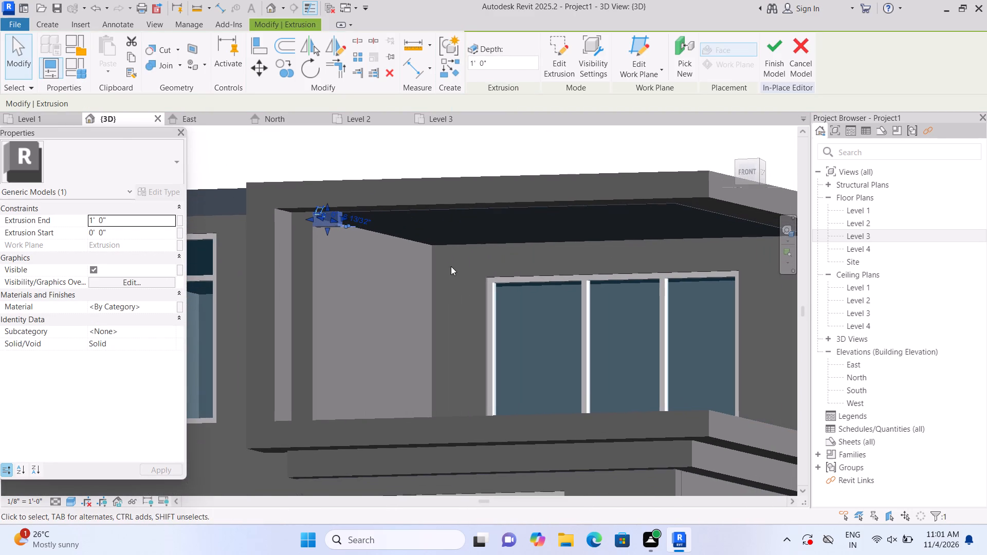
pyautogui.moveTo(339, 215); pyautogui.dragTo(558, 225)
pyautogui.scroll(7, 380, 234)
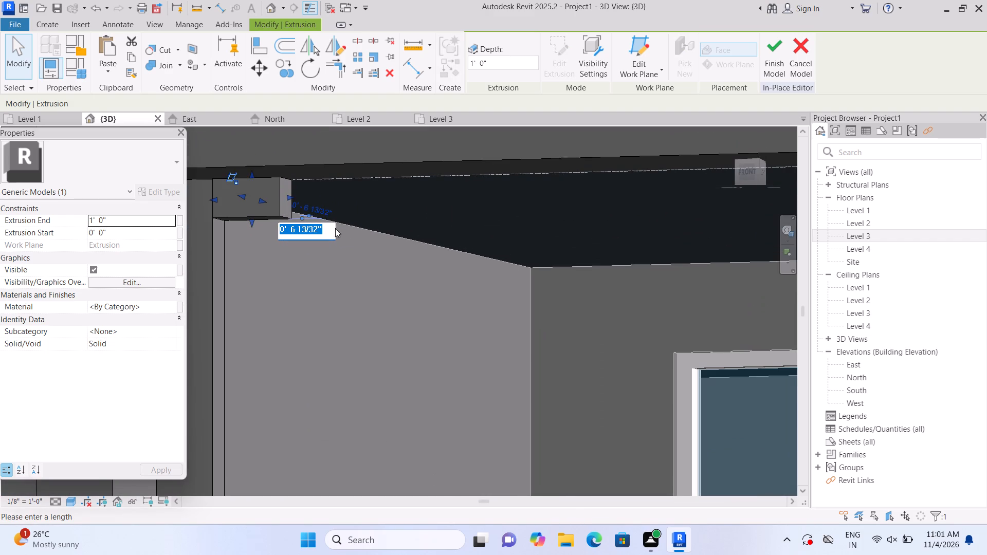
pyautogui.moveTo(289, 196); pyautogui.dragTo(507, 200)
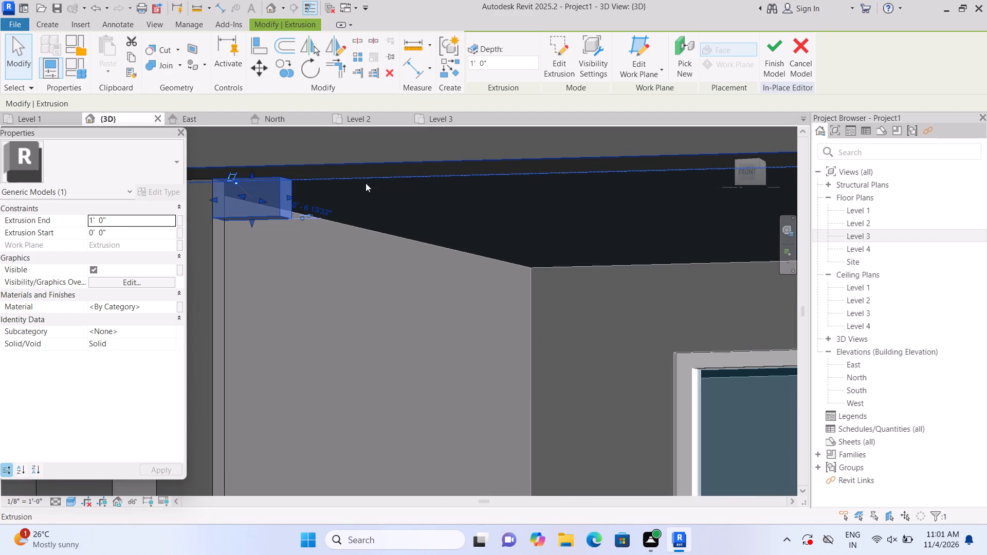
pyautogui.scroll(9, 288, 208)
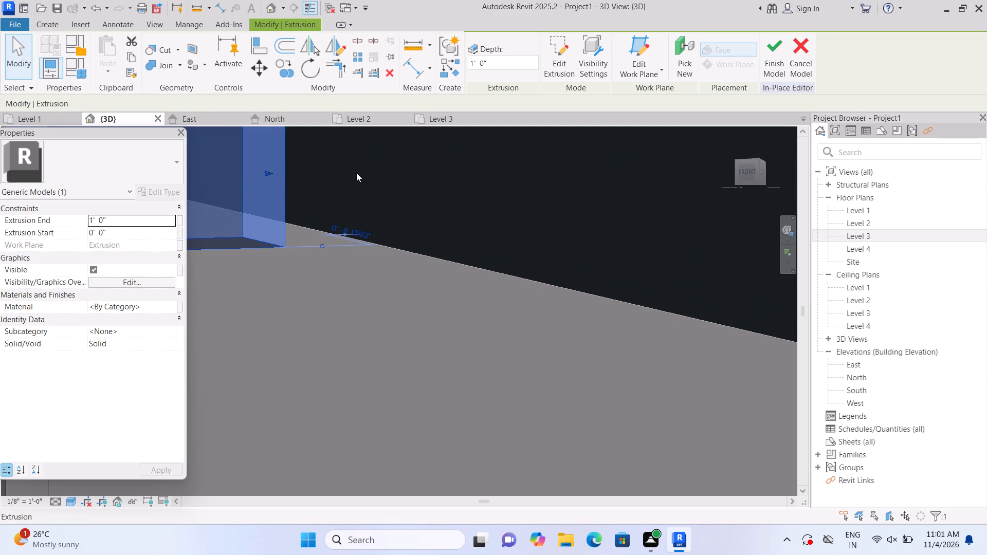
pyautogui.scroll(-2, 358, 201)
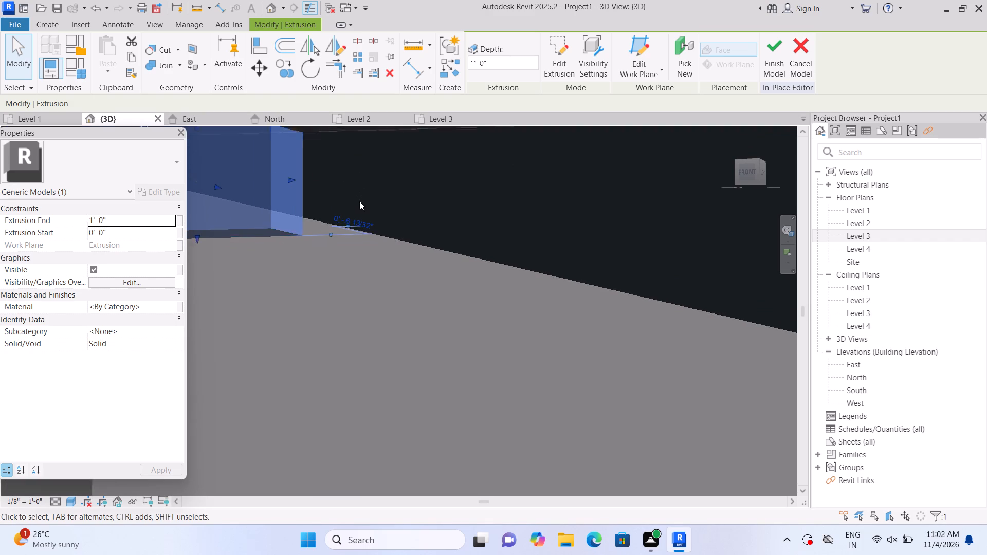
pyautogui.scroll(-8, 359, 201)
pyautogui.scroll(2, 340, 207)
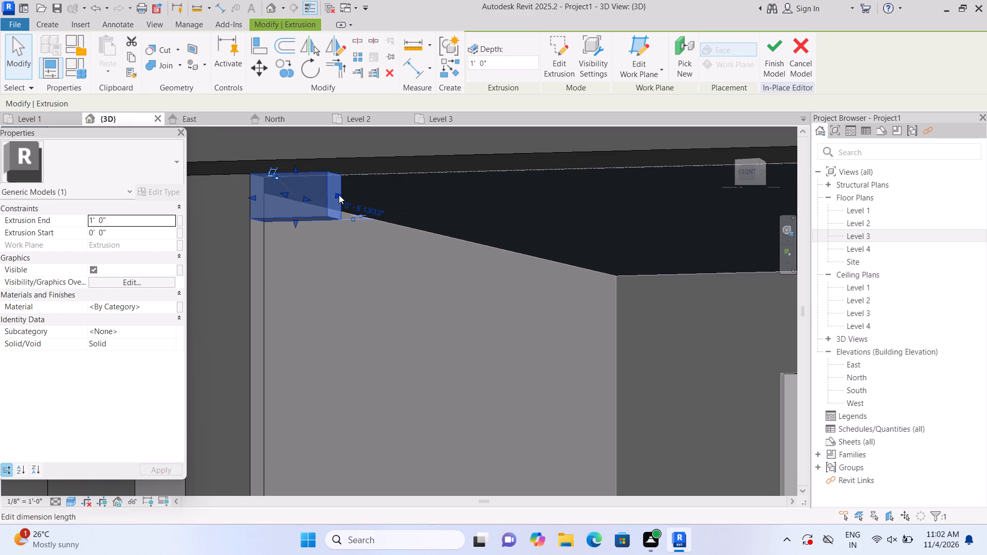
pyautogui.moveTo(338, 195); pyautogui.dragTo(688, 210)
pyautogui.moveTo(688, 210); pyautogui.dragTo(702, 212)
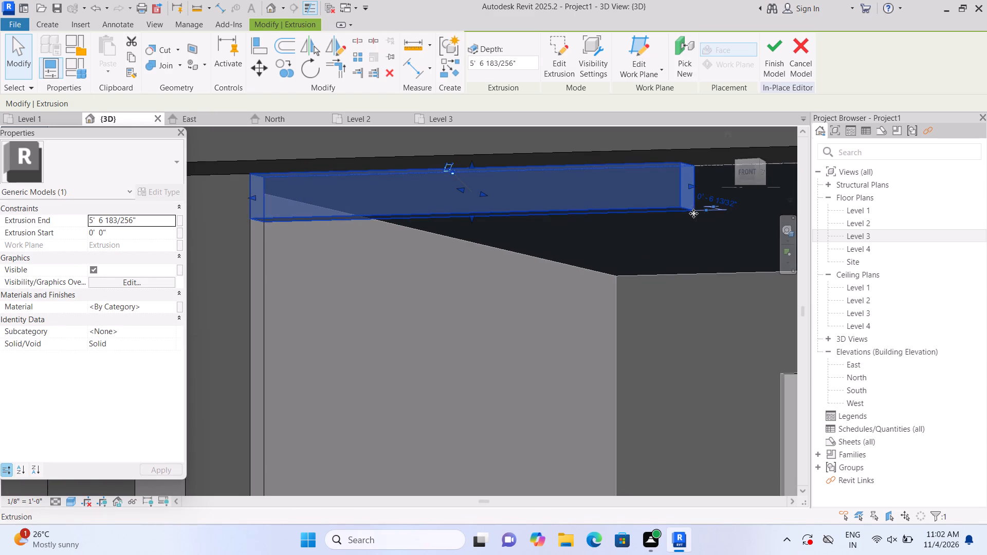
# Extend the horizontal beam under the roof across the terrace front toward the corner, to an extrusion depth of 13' 5".
pyautogui.moveTo(693, 213); pyautogui.dragTo(516, 153, button='middle')
pyautogui.scroll(-9, 544, 179)
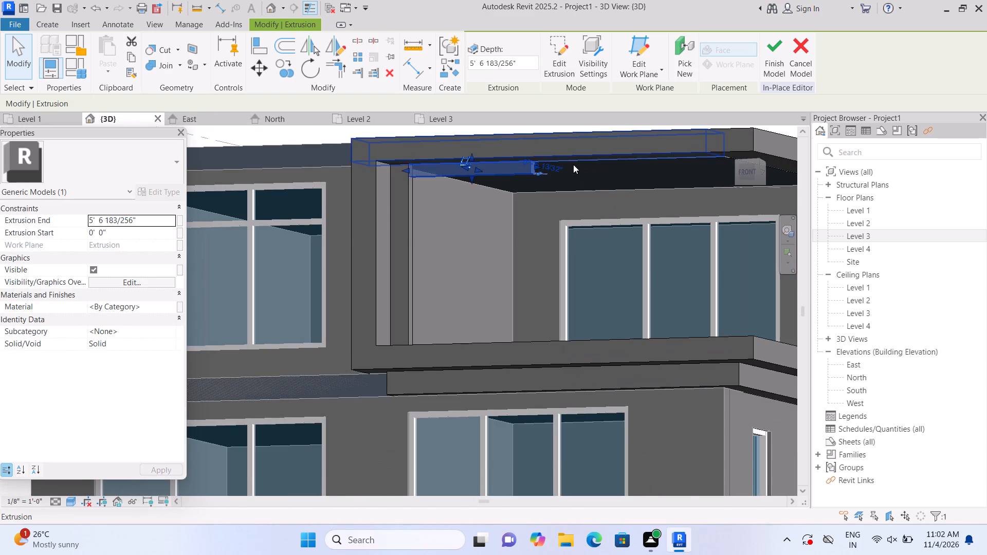
pyautogui.scroll(1, 573, 164)
pyautogui.moveTo(573, 164); pyautogui.dragTo(408, 146, button='middle')
pyautogui.moveTo(373, 146); pyautogui.dragTo(534, 158)
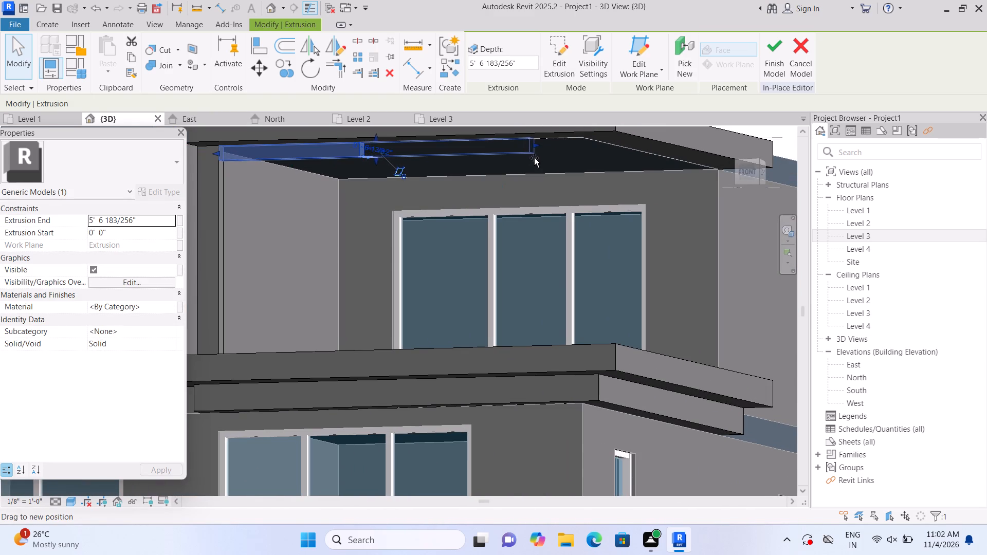
pyautogui.moveTo(534, 158); pyautogui.dragTo(564, 162)
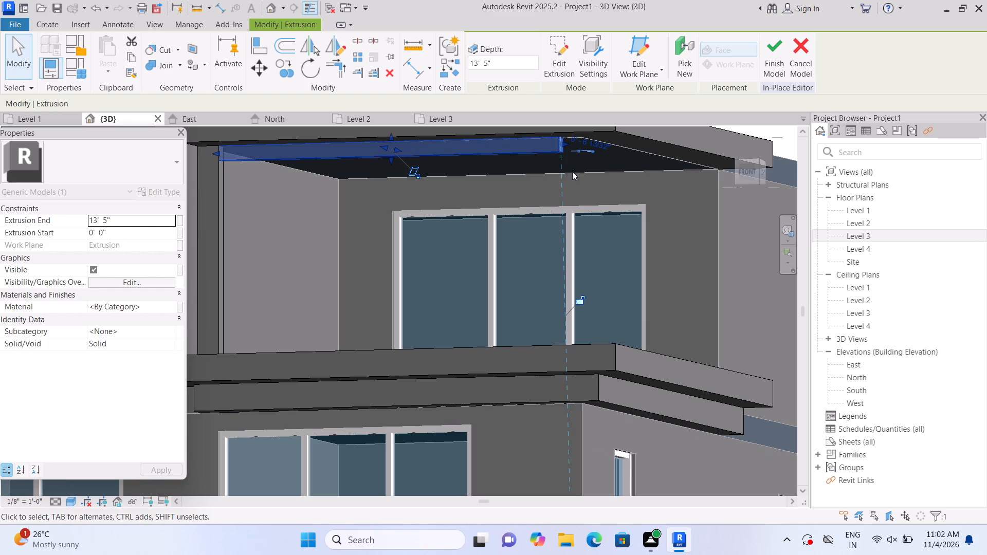
pyautogui.press('Escape')
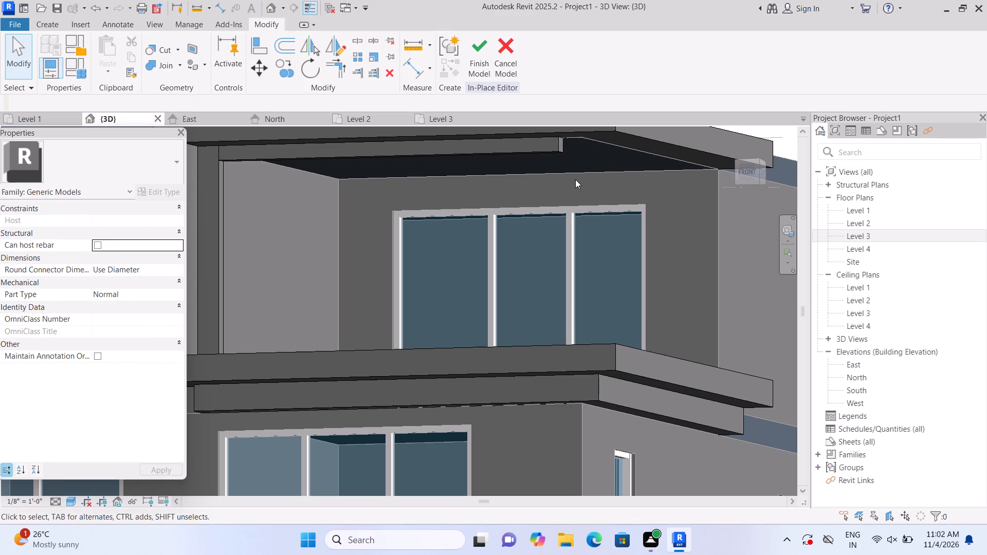
pyautogui.keyDown('shift'); pyautogui.moveTo(580, 202); pyautogui.dragTo(556, 211, button='middle'); pyautogui.keyUp('shift')
pyautogui.keyDown('shift'); pyautogui.moveTo(555, 207); pyautogui.dragTo(566, 170, button='middle'); pyautogui.keyUp('shift')
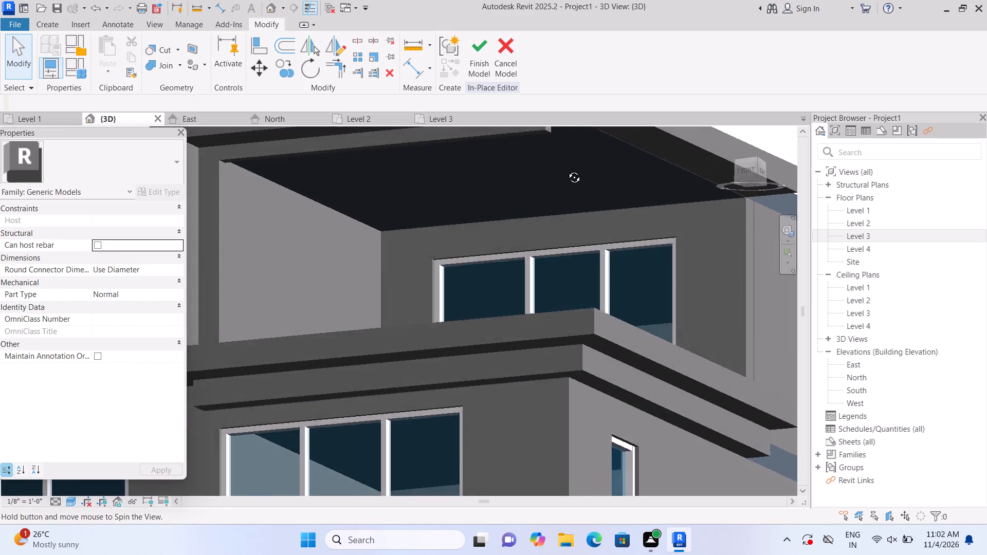
pyautogui.keyDown('shift'); pyautogui.moveTo(566, 170); pyautogui.dragTo(558, 225, button='middle'); pyautogui.keyUp('shift')
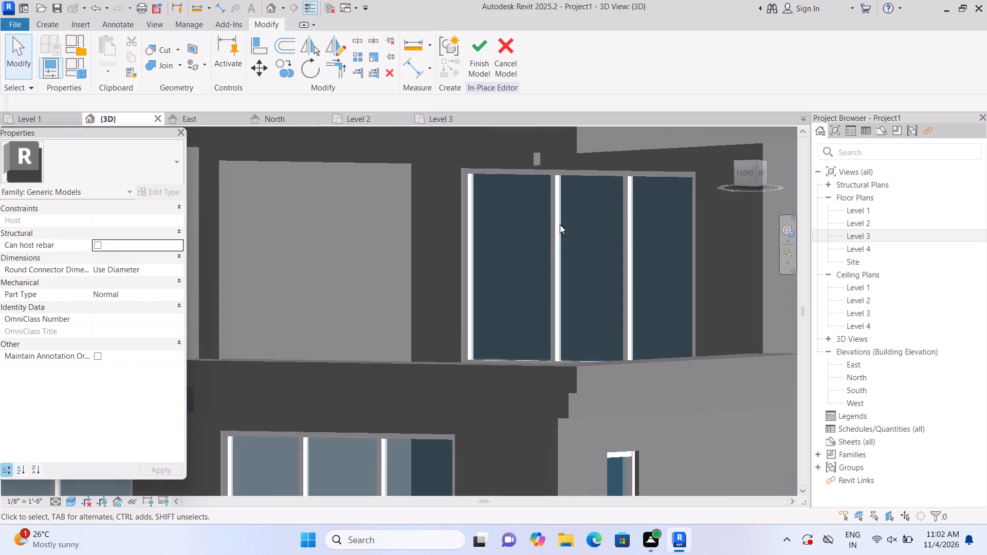
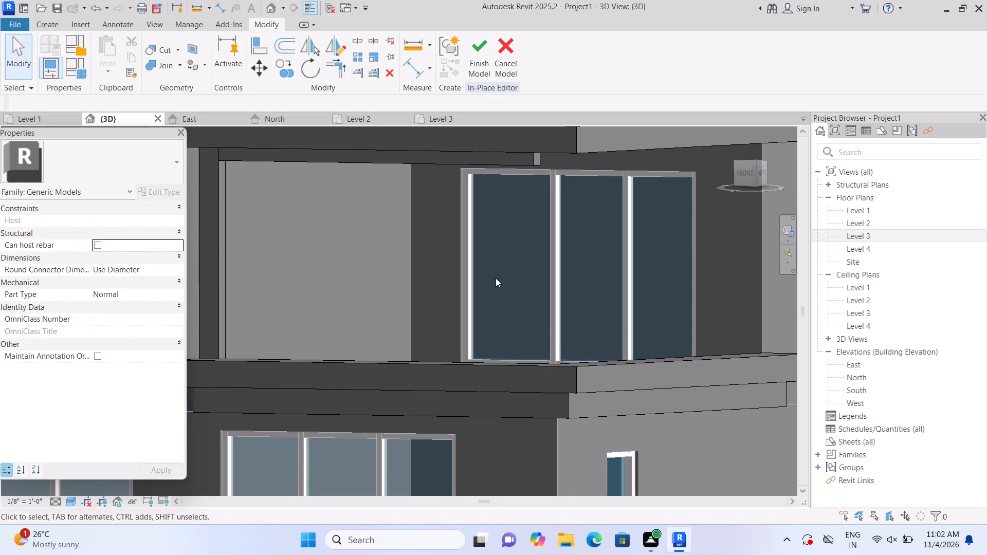
# Create a 1' 0" deep extrusion from a rectangle about 6 13/32" wide on the end face of the balcony's upper beam.
pyautogui.keyDown('shift'); pyautogui.moveTo(493, 250); pyautogui.dragTo(486, 295, button='middle'); pyautogui.keyUp('shift')
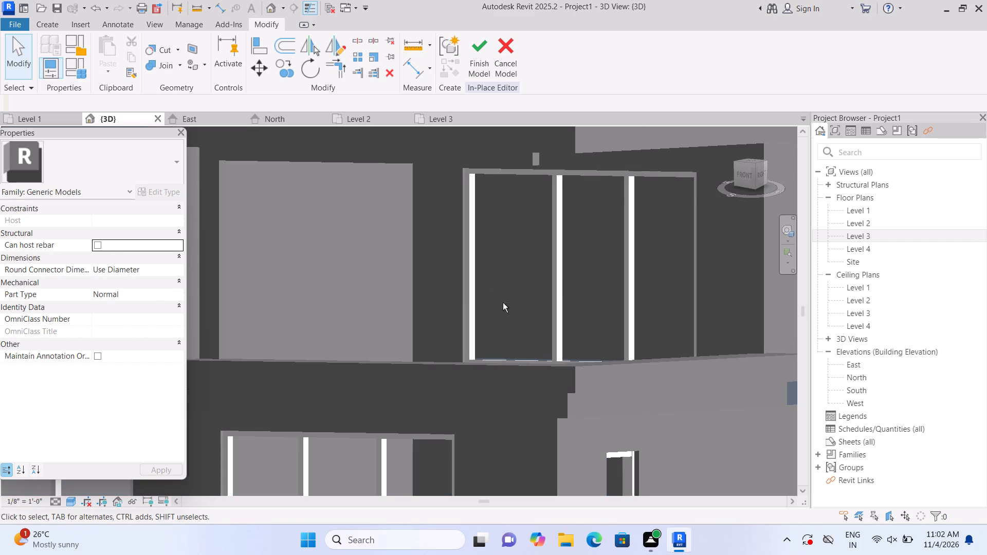
pyautogui.keyDown('shift'); pyautogui.moveTo(502, 299); pyautogui.dragTo(503, 211, button='middle'); pyautogui.keyUp('shift')
pyautogui.moveTo(530, 214); pyautogui.dragTo(497, 294, button='middle')
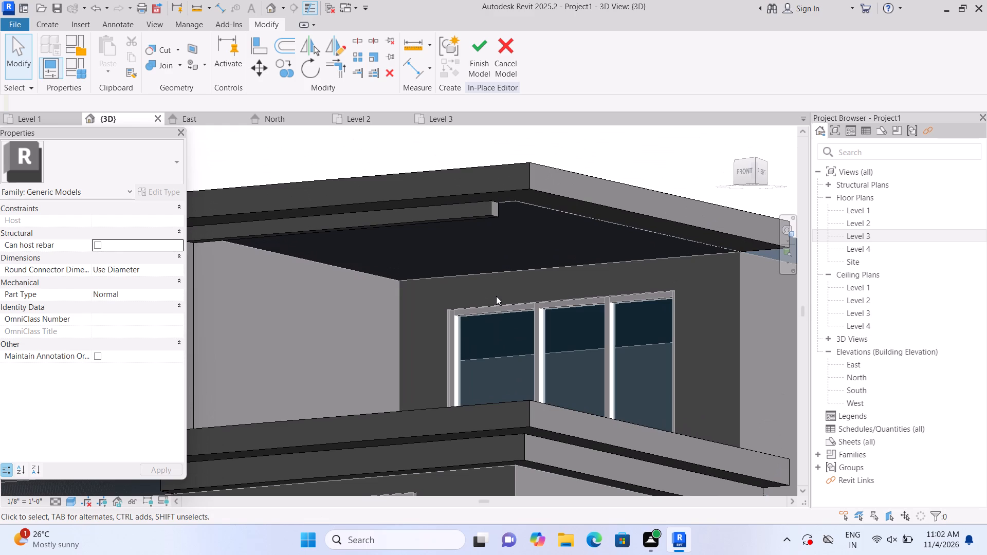
pyautogui.click(54, 15)
pyautogui.click(46, 29)
pyautogui.click(94, 73)
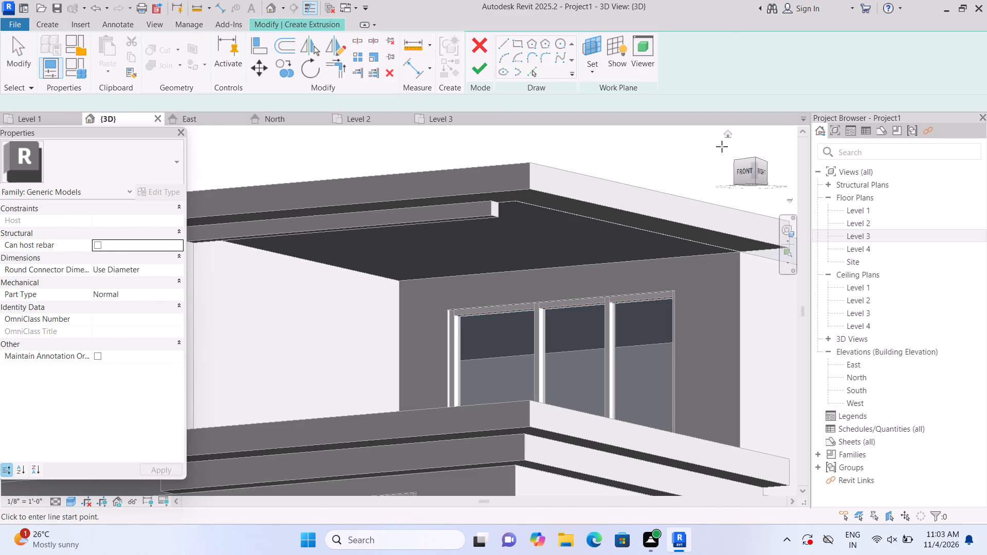
pyautogui.click(675, 69)
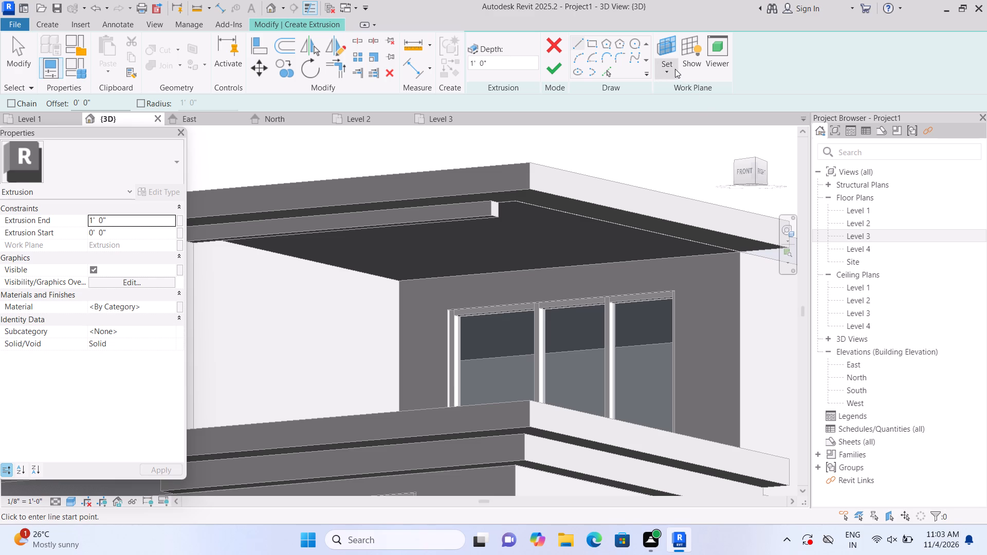
pyautogui.click(680, 120)
pyautogui.scroll(1, 504, 223)
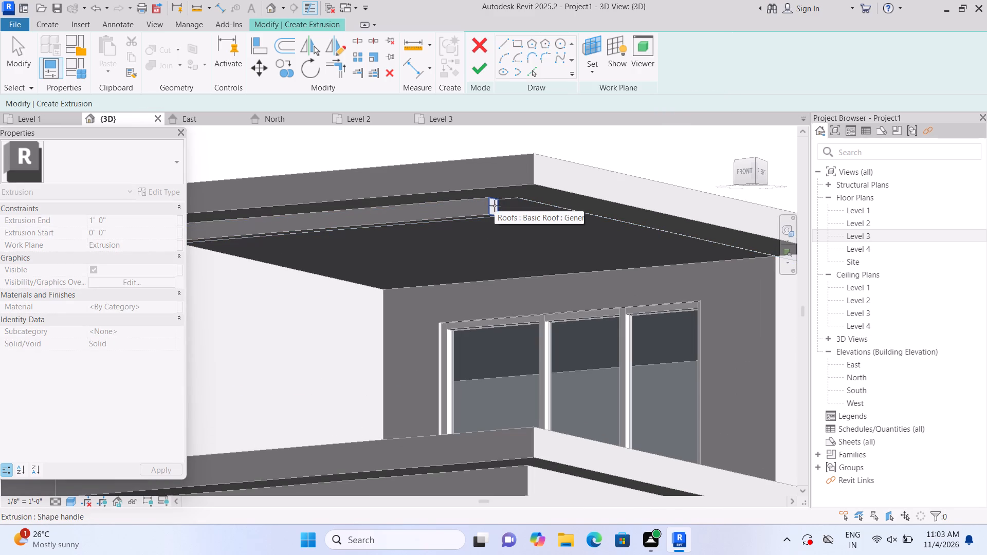
pyautogui.click(495, 206)
pyautogui.click(594, 43)
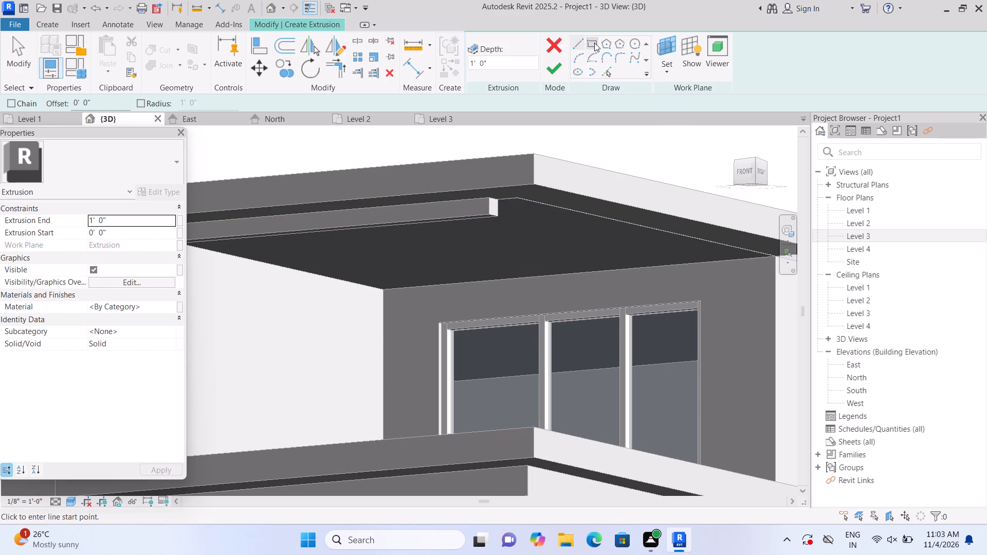
pyautogui.click(490, 195)
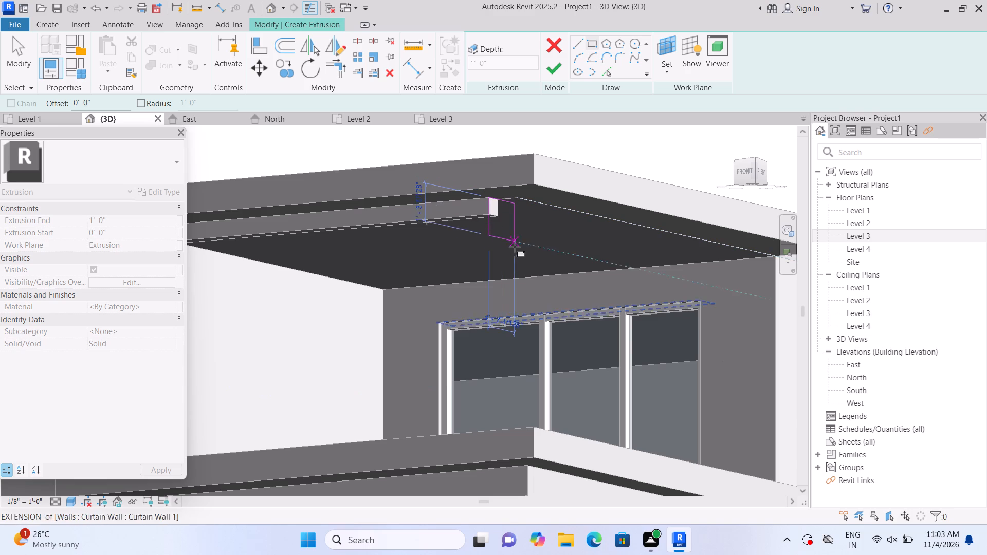
pyautogui.click(499, 283)
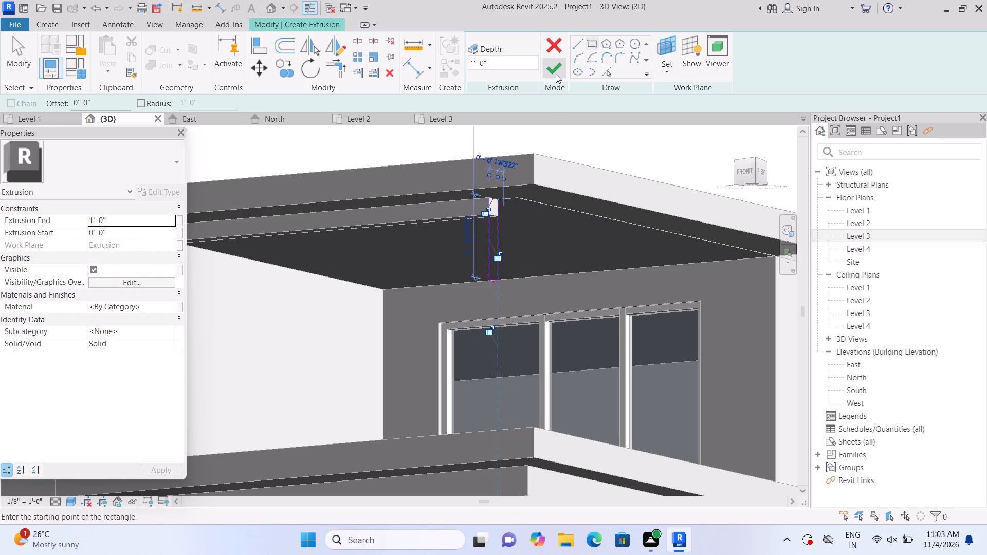
pyautogui.click(556, 74)
# Stretch the new extrusion's lower end down to the balcony's bottom edge band to form a corner post.
pyautogui.keyDown('shift'); pyautogui.moveTo(577, 129); pyautogui.dragTo(583, 250, button='middle'); pyautogui.keyUp('shift')
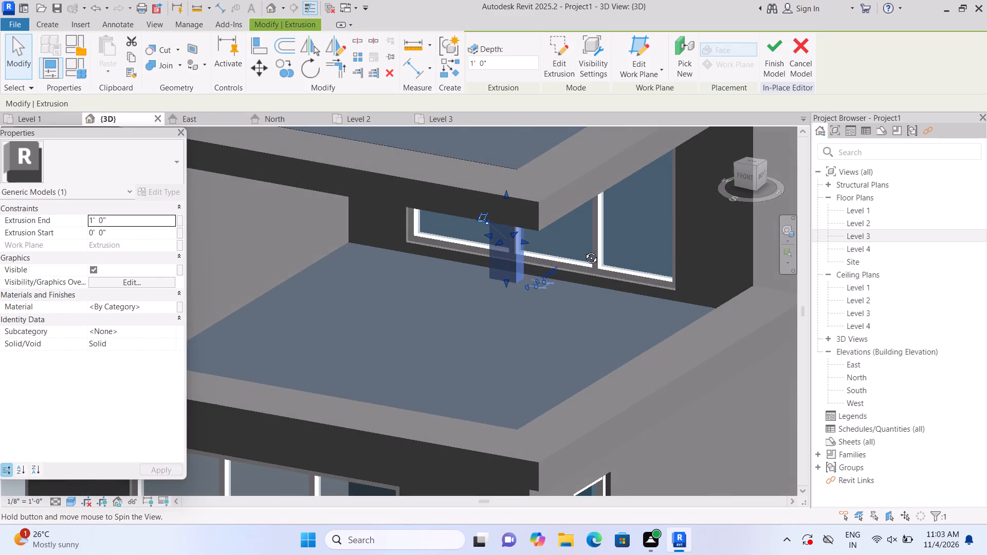
pyautogui.keyDown('shift'); pyautogui.moveTo(583, 250); pyautogui.dragTo(577, 207, button='middle'); pyautogui.keyUp('shift')
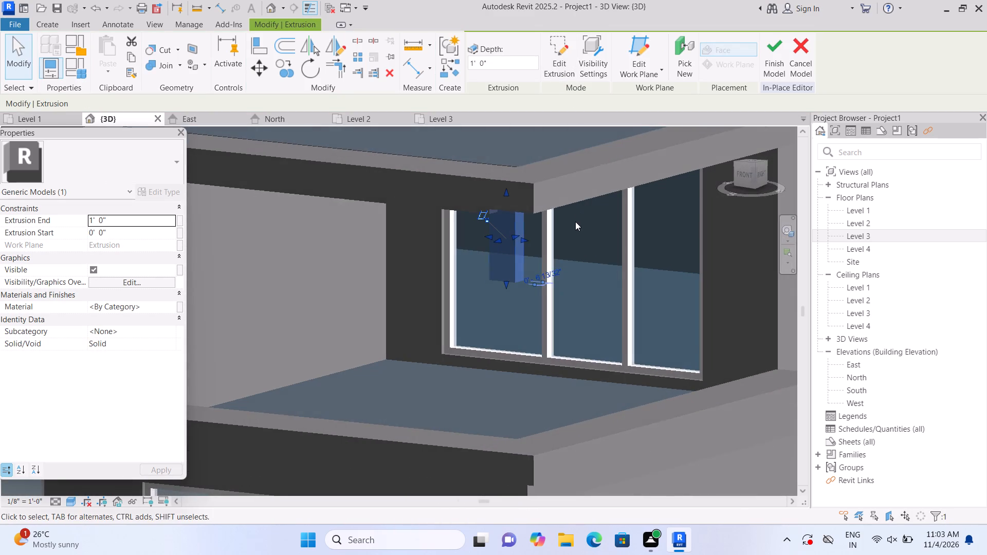
pyautogui.moveTo(559, 265); pyautogui.dragTo(586, 248, button='middle')
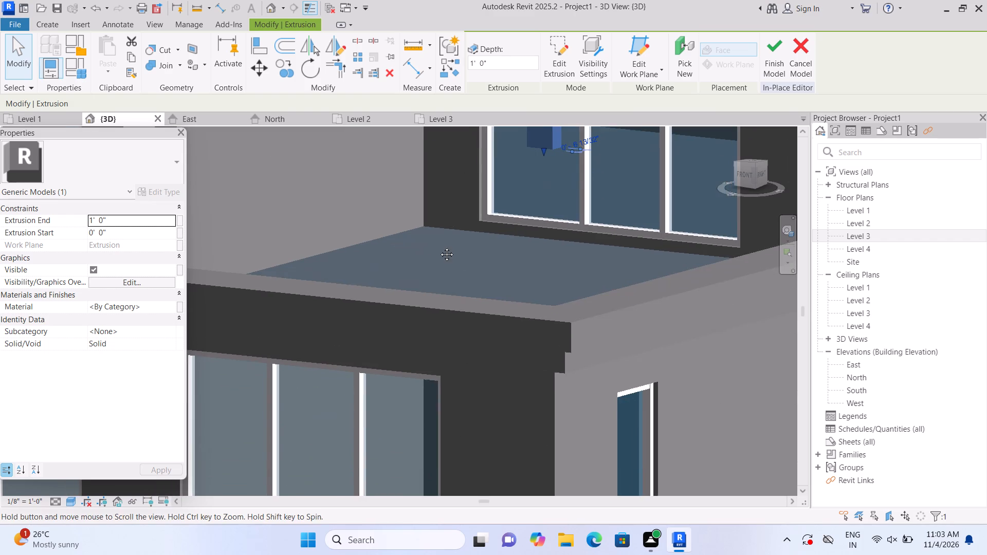
pyautogui.moveTo(438, 294); pyautogui.dragTo(441, 353, button='middle')
pyautogui.moveTo(440, 254); pyautogui.dragTo(444, 341, button='middle')
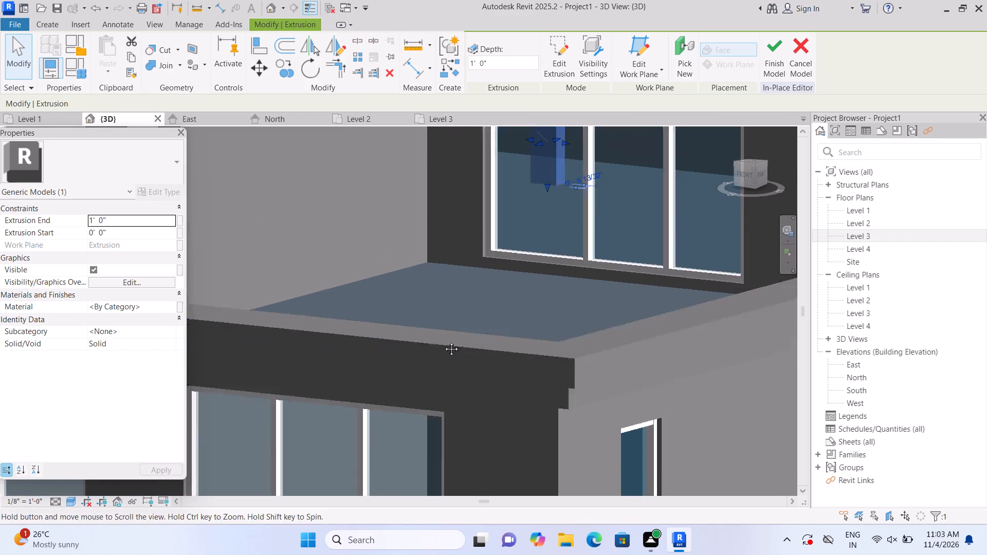
pyautogui.moveTo(444, 341); pyautogui.dragTo(455, 393, button='middle')
pyautogui.moveTo(563, 295); pyautogui.dragTo(563, 297)
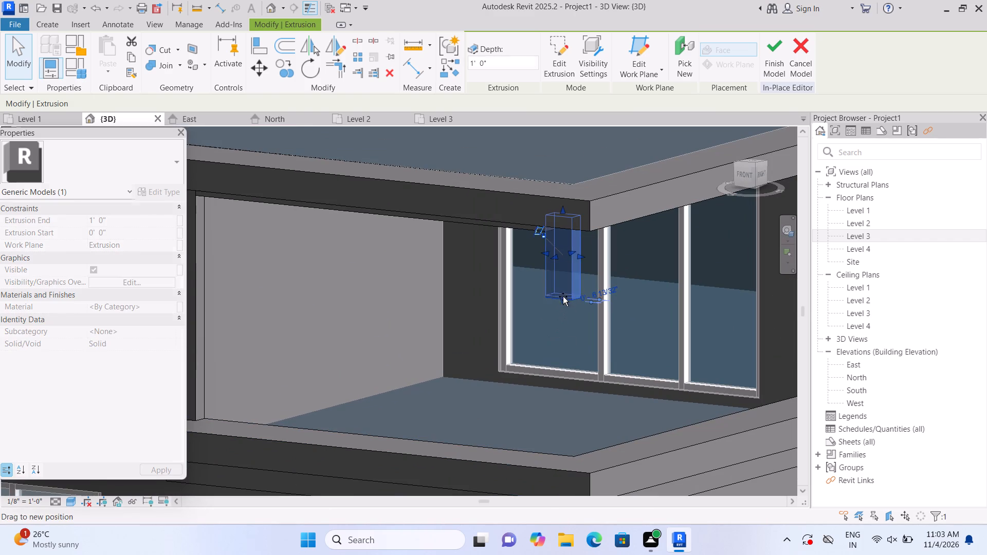
pyautogui.moveTo(563, 297); pyautogui.dragTo(553, 467)
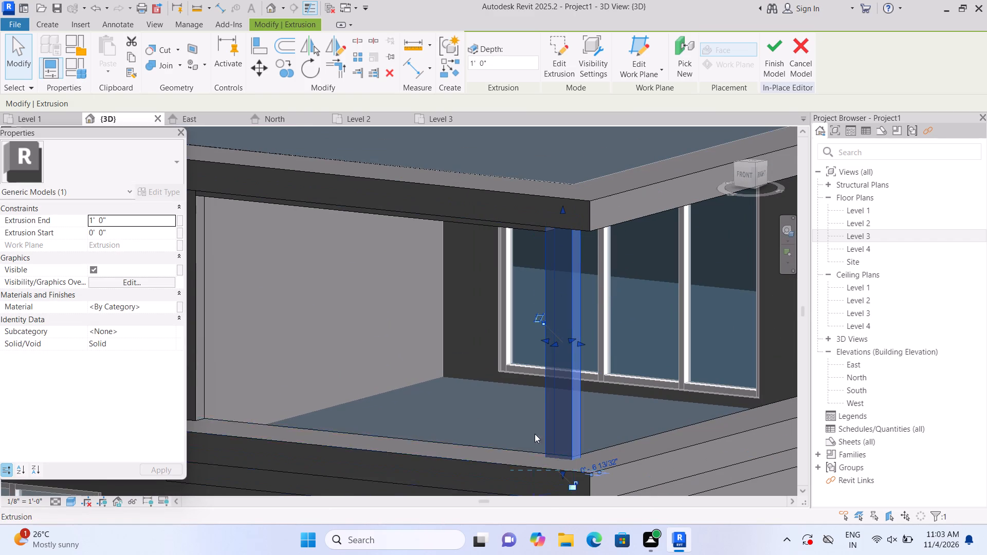
pyautogui.click(500, 399)
# Deepen the balcony's upper front beam slightly by stretching its underside downward.
pyautogui.scroll(-3, 502, 402)
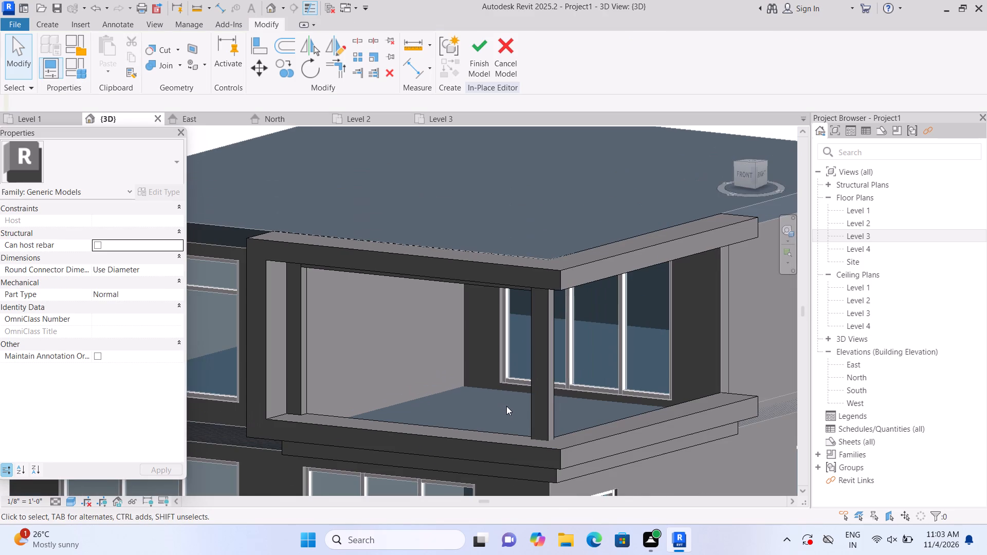
pyautogui.moveTo(353, 360); pyautogui.dragTo(356, 361, button='middle')
pyautogui.moveTo(356, 361); pyautogui.dragTo(474, 386, button='middle')
pyautogui.keyDown('shift'); pyautogui.moveTo(503, 391); pyautogui.dragTo(509, 299, button='middle'); pyautogui.keyUp('shift')
pyautogui.scroll(3, 542, 346)
pyautogui.click(553, 320)
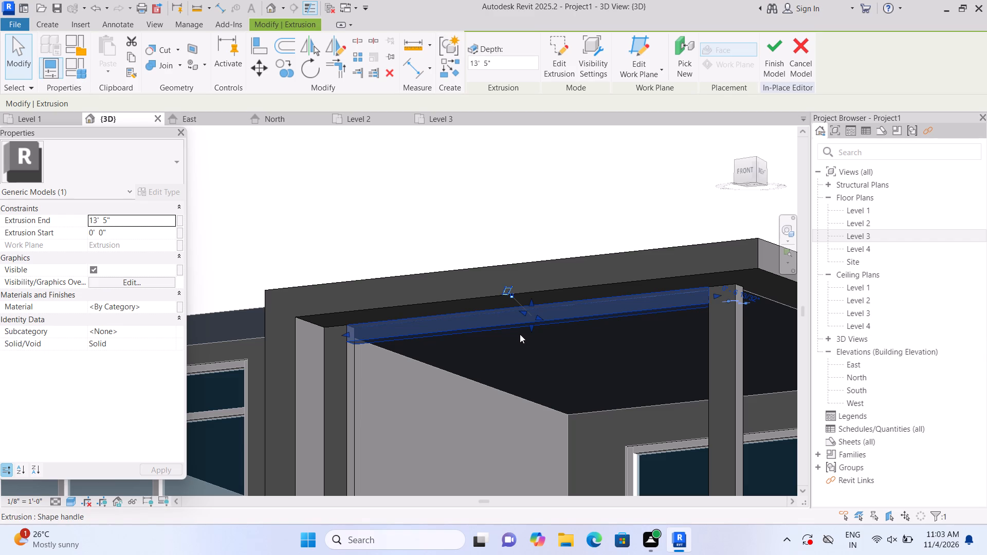
pyautogui.moveTo(531, 324); pyautogui.dragTo(535, 343)
pyautogui.click(528, 387)
# Examine the upper balcony's posts, beam and surrounding frame from several angles.
pyautogui.scroll(-5, 530, 384)
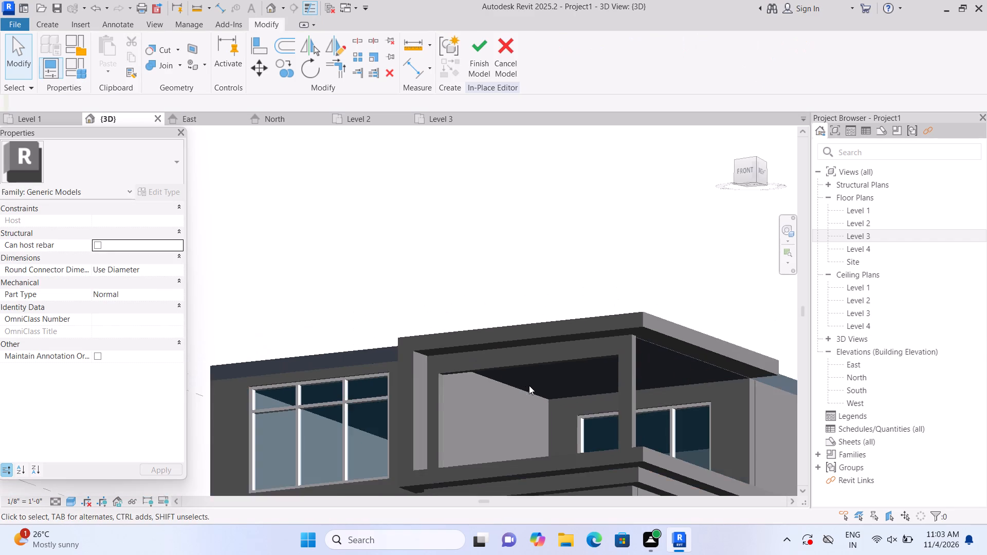
pyautogui.scroll(-2, 529, 385)
pyautogui.keyDown('shift'); pyautogui.moveTo(537, 380); pyautogui.dragTo(538, 451, button='middle'); pyautogui.keyUp('shift')
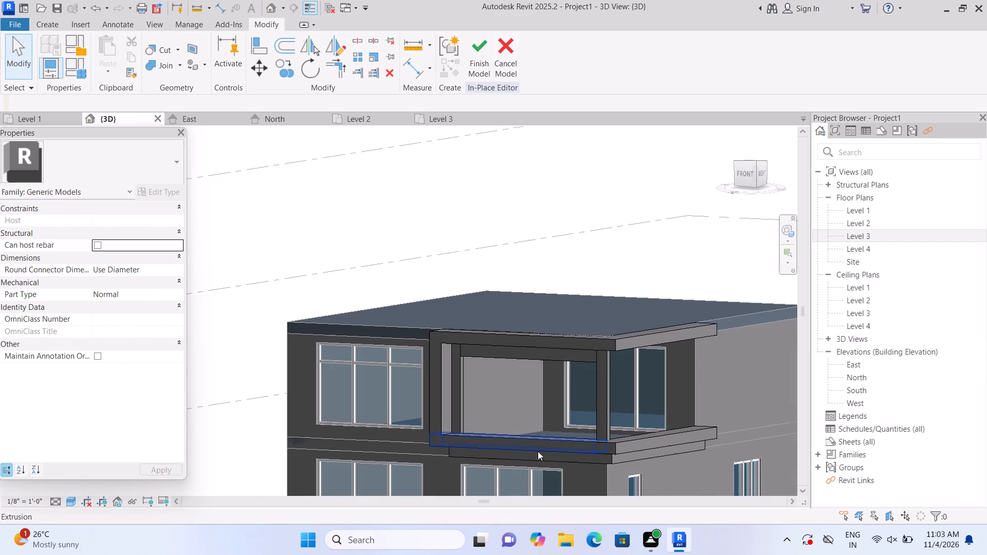
pyautogui.keyDown('shift'); pyautogui.moveTo(538, 410); pyautogui.dragTo(541, 419, button='middle'); pyautogui.keyUp('shift')
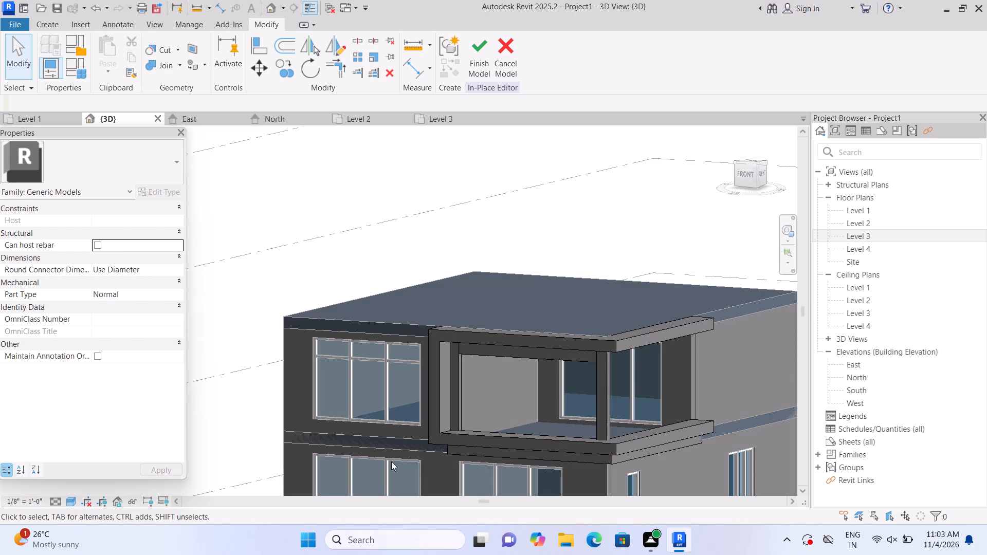
pyautogui.keyDown('shift'); pyautogui.moveTo(399, 459); pyautogui.dragTo(351, 473, button='middle'); pyautogui.keyUp('shift')
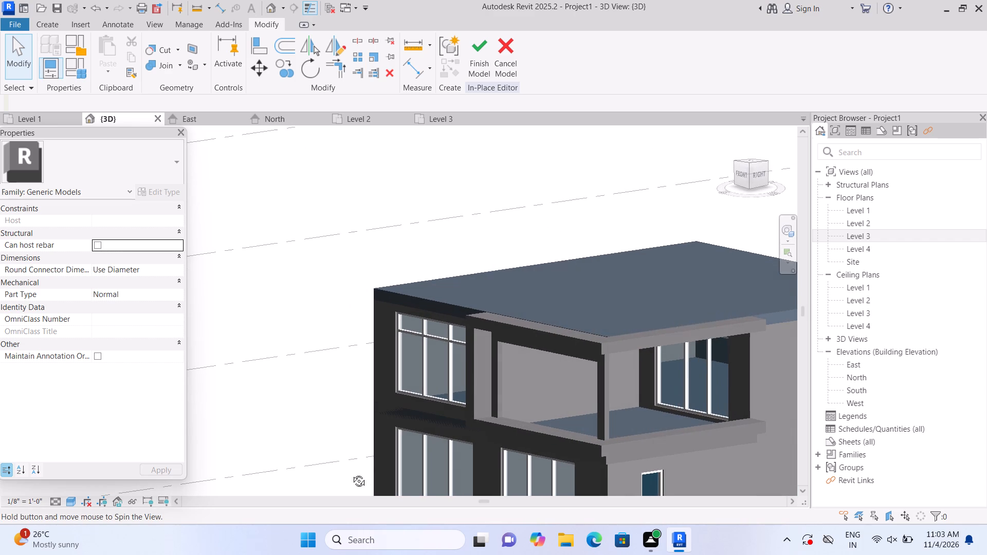
pyautogui.keyDown('shift'); pyautogui.moveTo(351, 473); pyautogui.dragTo(366, 466, button='middle'); pyautogui.keyUp('shift')
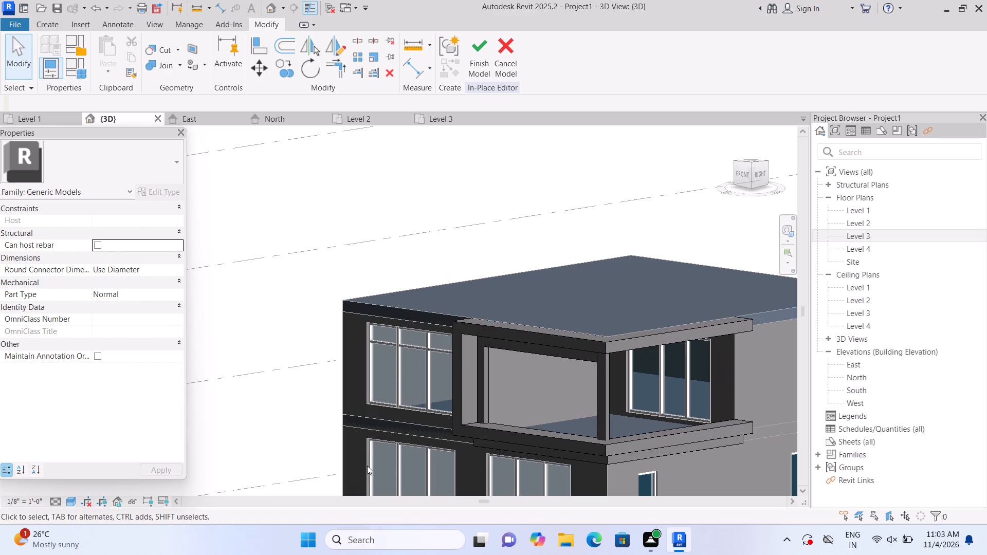
pyautogui.keyDown('shift'); pyautogui.moveTo(368, 469); pyautogui.dragTo(414, 376, button='middle'); pyautogui.keyUp('shift')
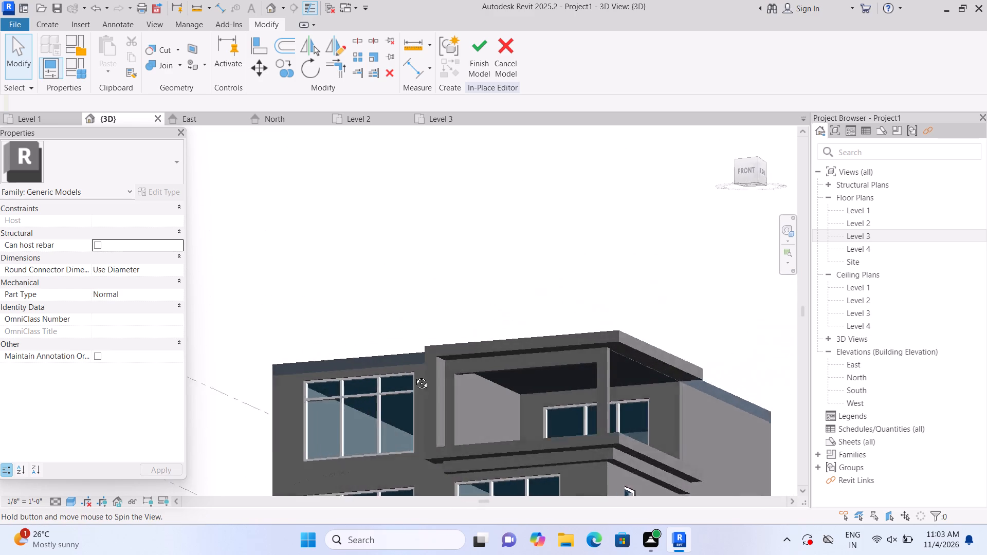
pyautogui.keyDown('shift'); pyautogui.moveTo(414, 376); pyautogui.dragTo(392, 415, button='middle'); pyautogui.keyUp('shift')
pyautogui.keyDown('shift'); pyautogui.middleClick(391, 417); pyautogui.keyUp('shift')
pyautogui.keyDown('shift'); pyautogui.moveTo(386, 422); pyautogui.dragTo(377, 436, button='middle'); pyautogui.keyUp('shift')
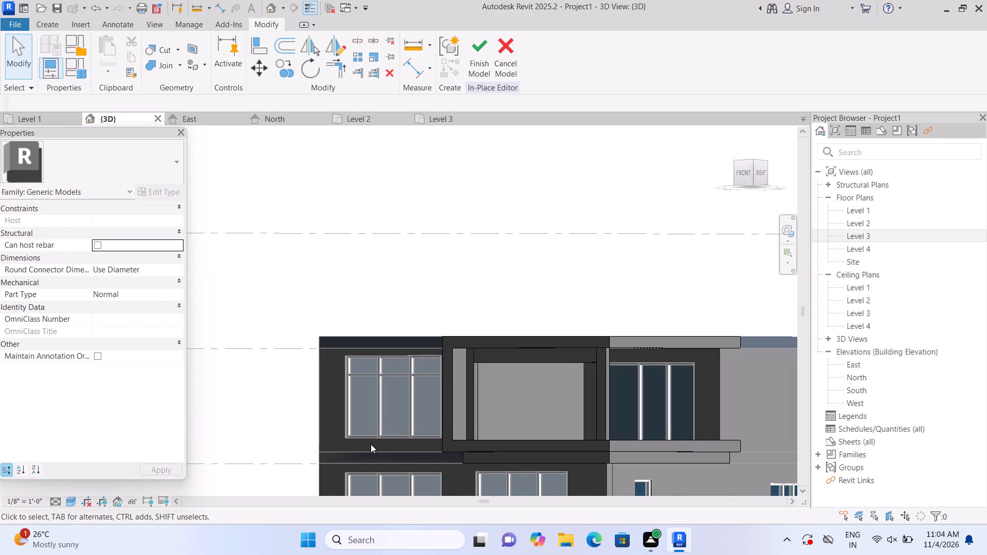
pyautogui.moveTo(538, 434); pyautogui.dragTo(473, 474, button='middle')
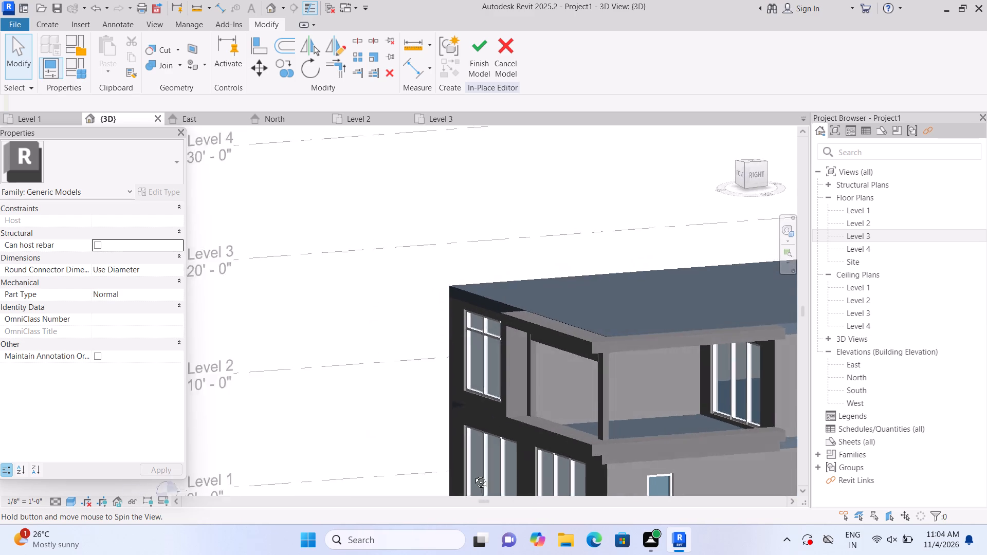
pyautogui.moveTo(473, 474); pyautogui.dragTo(554, 470, button='middle')
pyautogui.keyDown('shift'); pyautogui.scroll(2, 561, 446); pyautogui.keyUp('shift')
pyautogui.scroll(1, 558, 413)
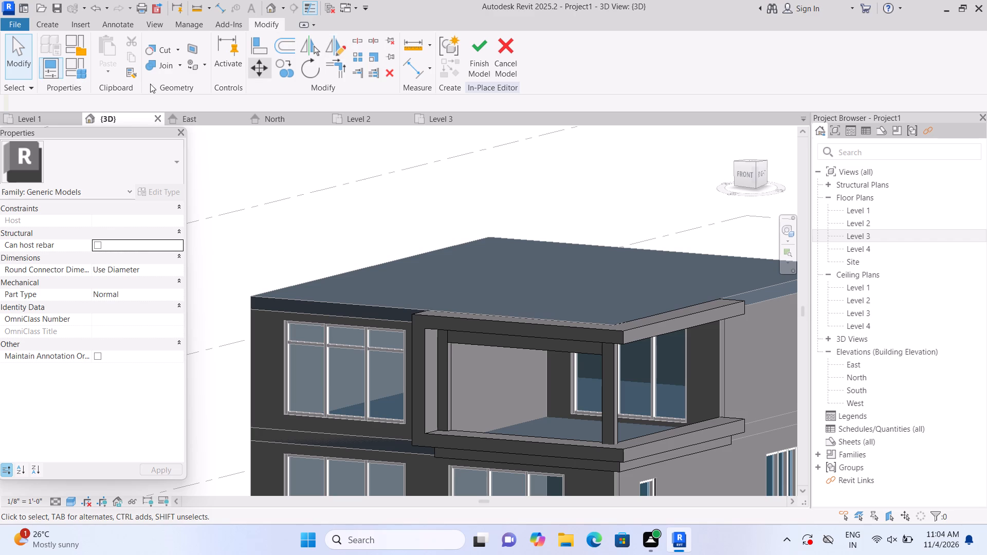
# Join the balcony's corner post with the upper beam and outer frame, and join the other front post with the beam.
pyautogui.doubleClick(181, 62)
pyautogui.click(182, 61)
pyautogui.moveTo(182, 80); pyautogui.dragTo(193, 84)
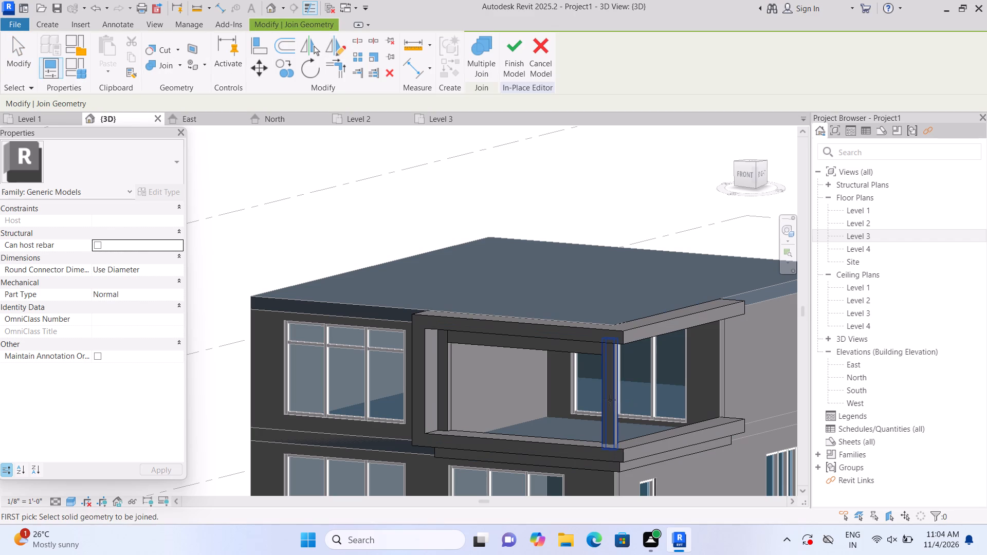
pyautogui.click(605, 398)
pyautogui.click(587, 350)
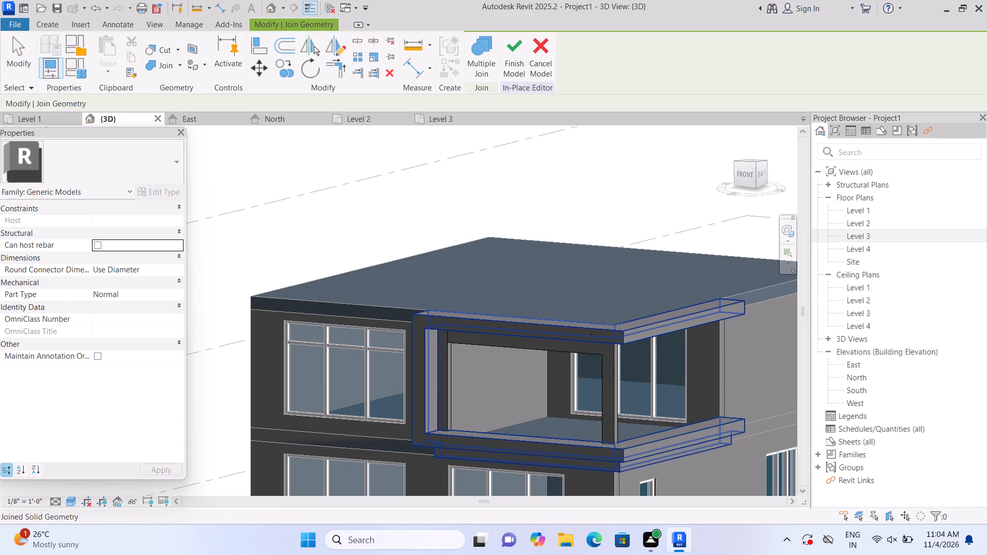
pyautogui.click(591, 334)
pyautogui.click(606, 365)
pyautogui.click(444, 375)
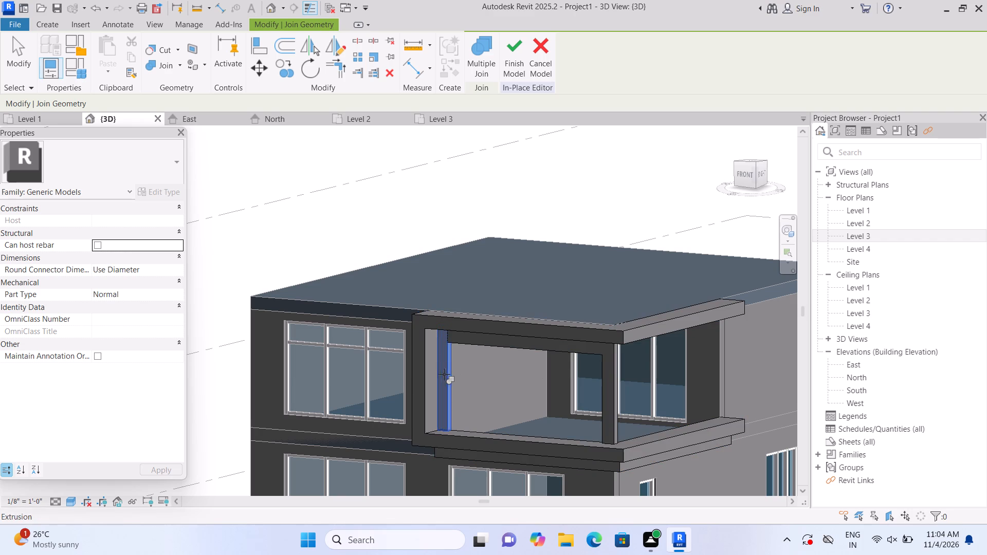
pyautogui.click(464, 345)
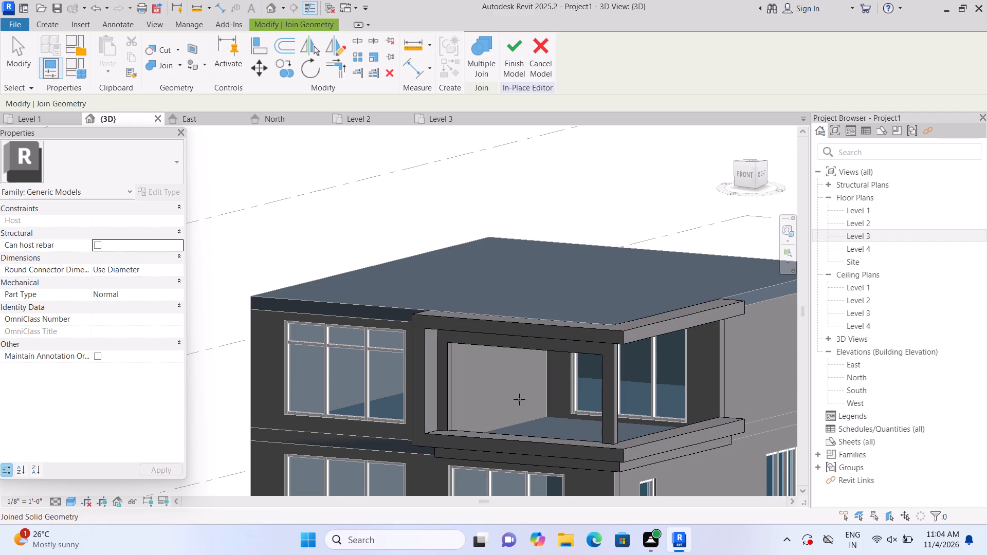
# On the back face of the balcony's front frame, extrude a rectangle about 1'-0" by 1'-3" at the outer post's top by 1'-0".
pyautogui.press('`')
pyautogui.keyDown('shift'); pyautogui.moveTo(661, 474); pyautogui.dragTo(651, 408, button='middle'); pyautogui.keyUp('shift')
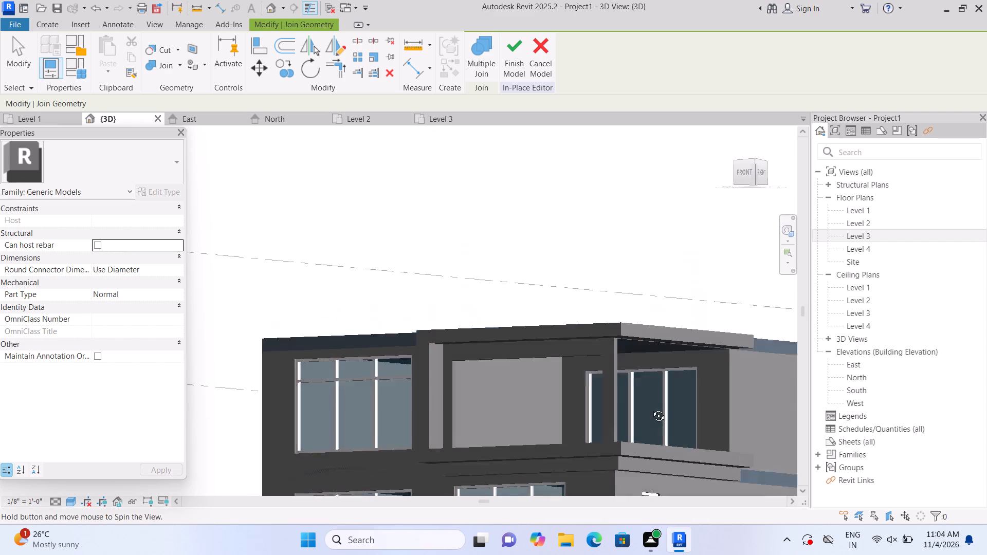
pyautogui.keyDown('shift'); pyautogui.moveTo(651, 408); pyautogui.dragTo(634, 344, button='middle'); pyautogui.keyUp('shift')
pyautogui.keyDown('shift'); pyautogui.moveTo(642, 408); pyautogui.dragTo(498, 452, button='middle'); pyautogui.keyUp('shift')
pyautogui.moveTo(604, 411); pyautogui.dragTo(490, 337, button='middle')
pyautogui.keyDown('shift'); pyautogui.moveTo(577, 358); pyautogui.dragTo(562, 395, button='middle'); pyautogui.keyUp('shift')
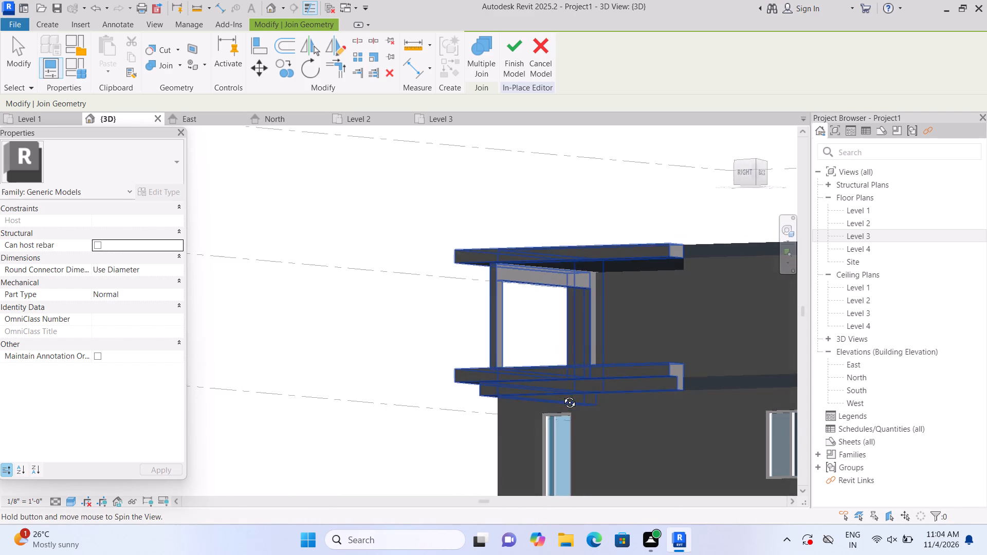
pyautogui.keyDown('shift'); pyautogui.moveTo(562, 395); pyautogui.dragTo(568, 427, button='middle'); pyautogui.keyUp('shift')
pyautogui.keyDown('shift'); pyautogui.moveTo(574, 390); pyautogui.dragTo(564, 363, button='middle'); pyautogui.keyUp('shift')
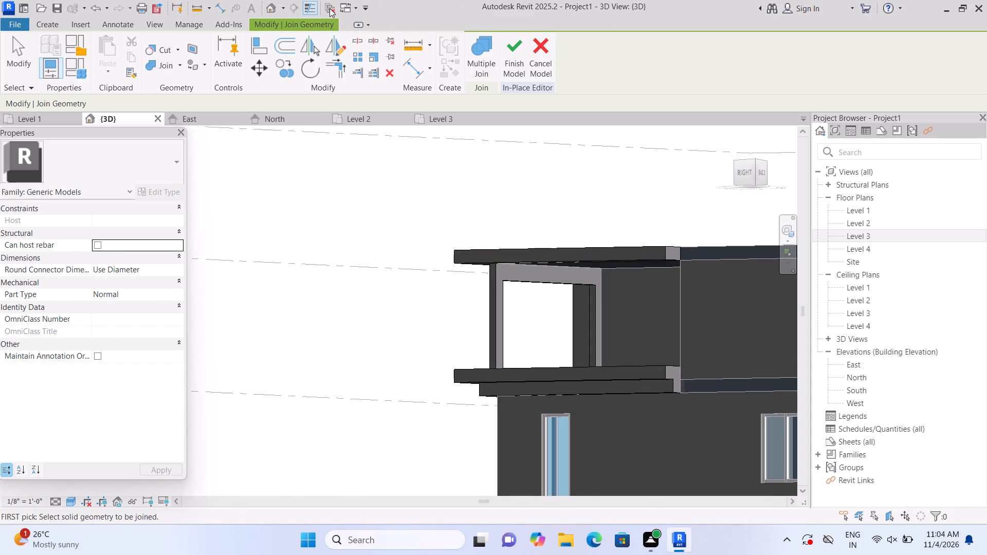
pyautogui.click(59, 19)
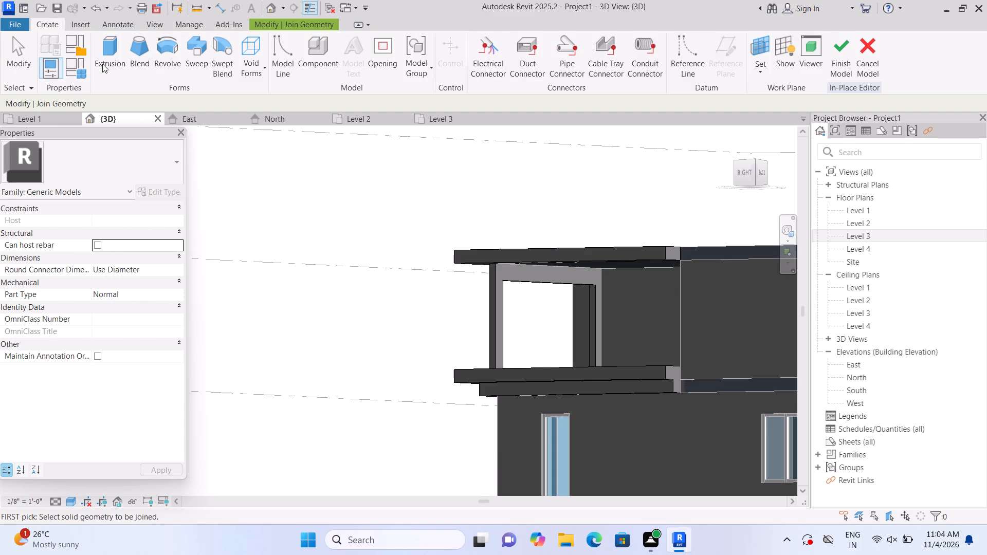
pyautogui.click(102, 64)
pyautogui.click(670, 75)
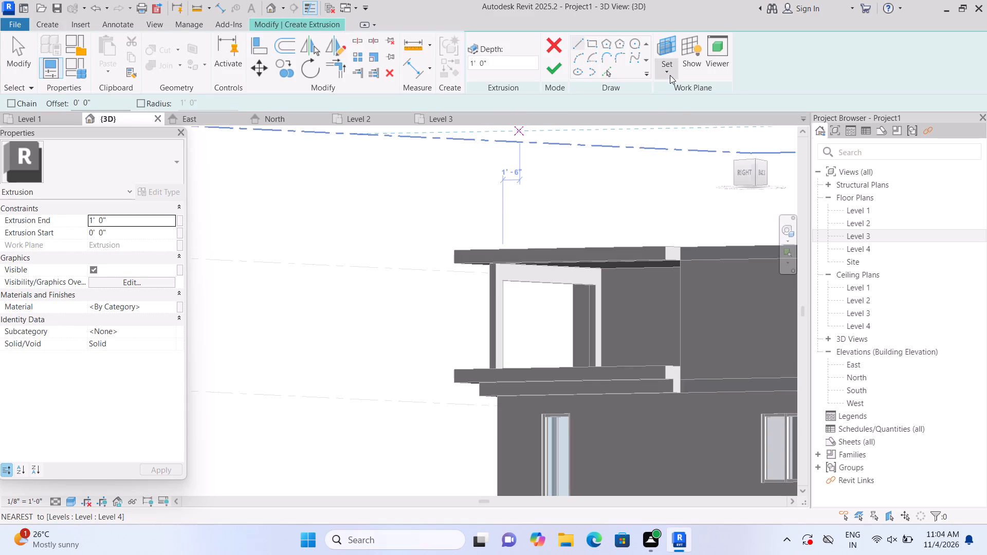
pyautogui.click(680, 121)
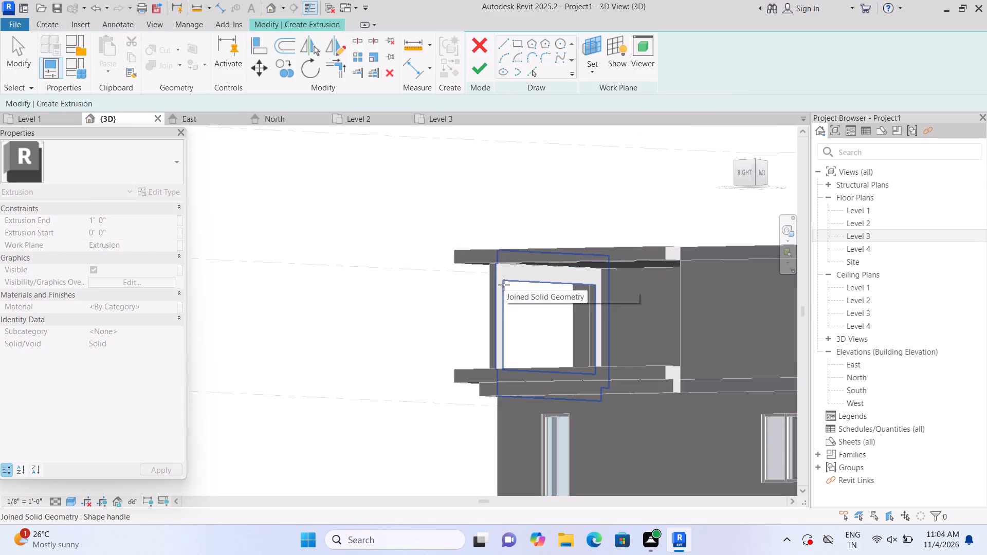
pyautogui.click(504, 284)
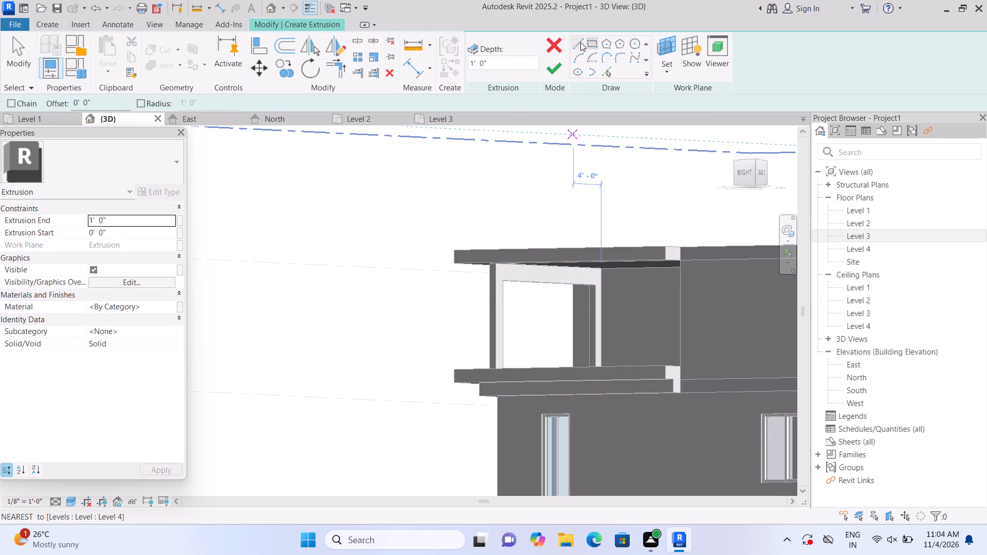
pyautogui.doubleClick(590, 39)
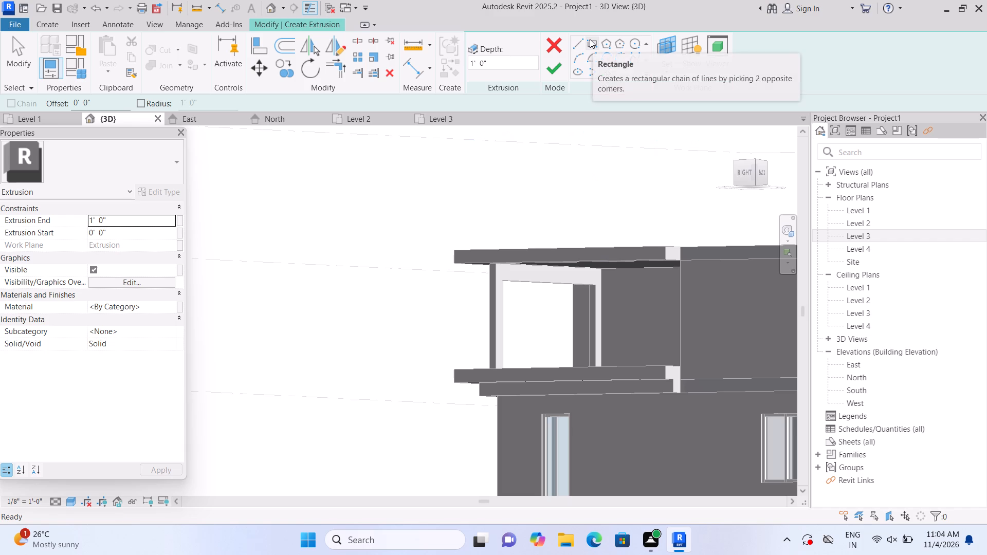
pyautogui.click(497, 267)
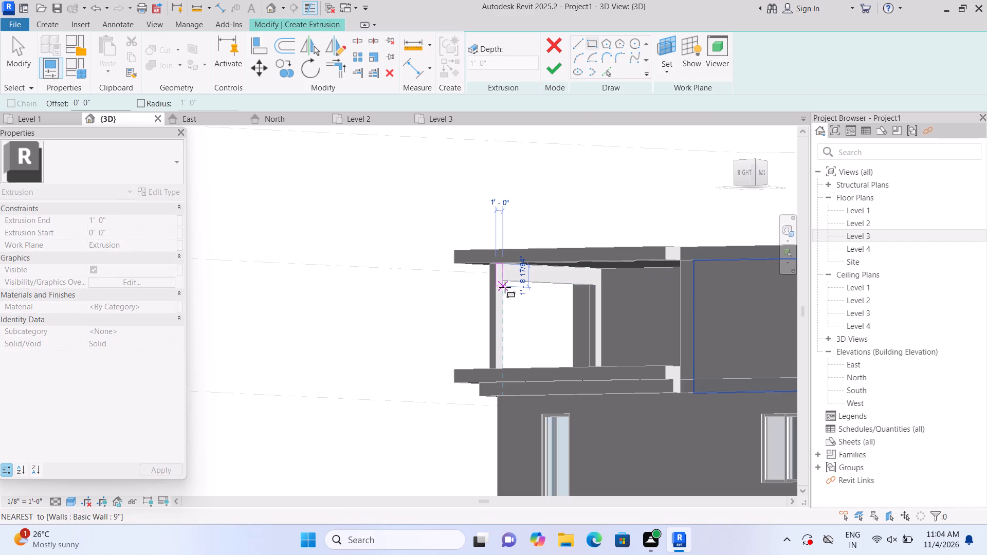
pyautogui.click(505, 285)
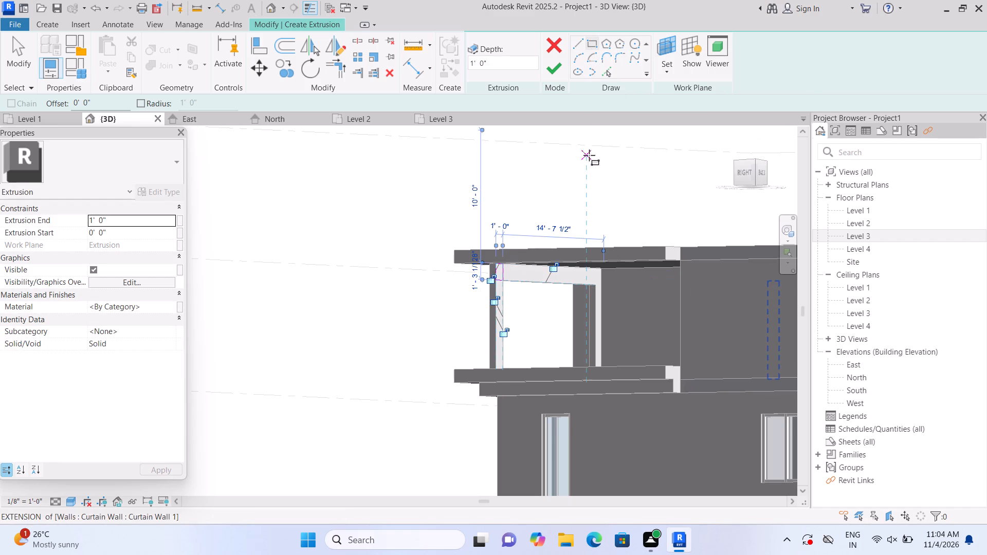
pyautogui.click(561, 68)
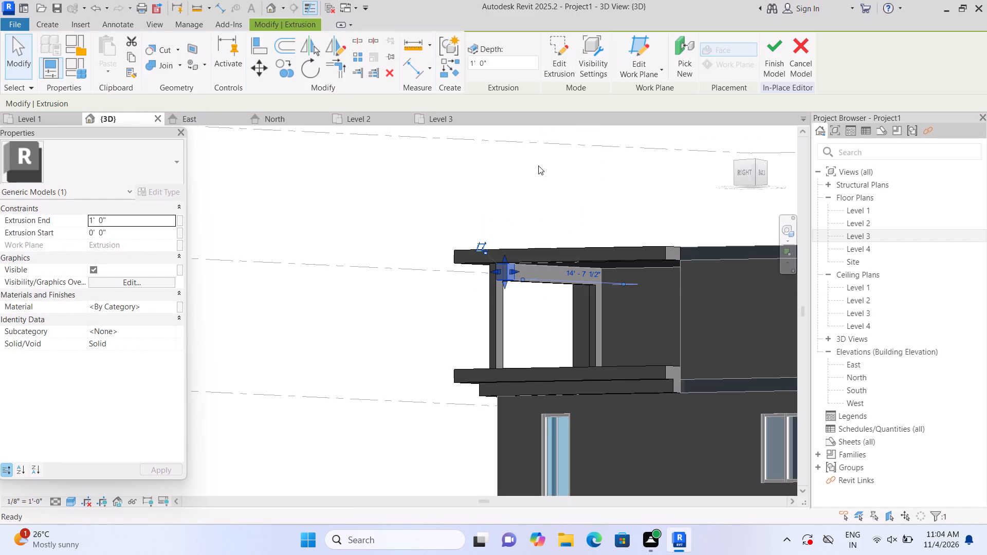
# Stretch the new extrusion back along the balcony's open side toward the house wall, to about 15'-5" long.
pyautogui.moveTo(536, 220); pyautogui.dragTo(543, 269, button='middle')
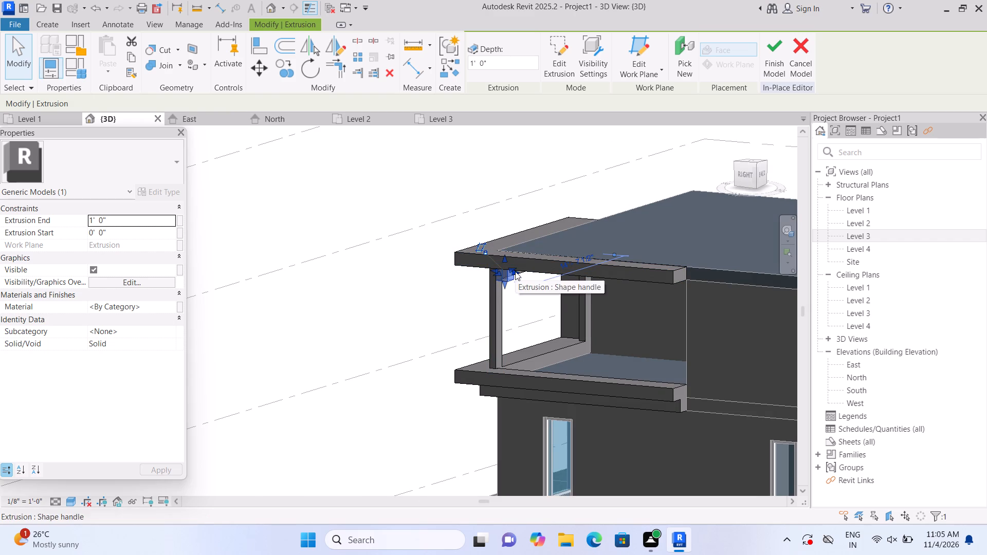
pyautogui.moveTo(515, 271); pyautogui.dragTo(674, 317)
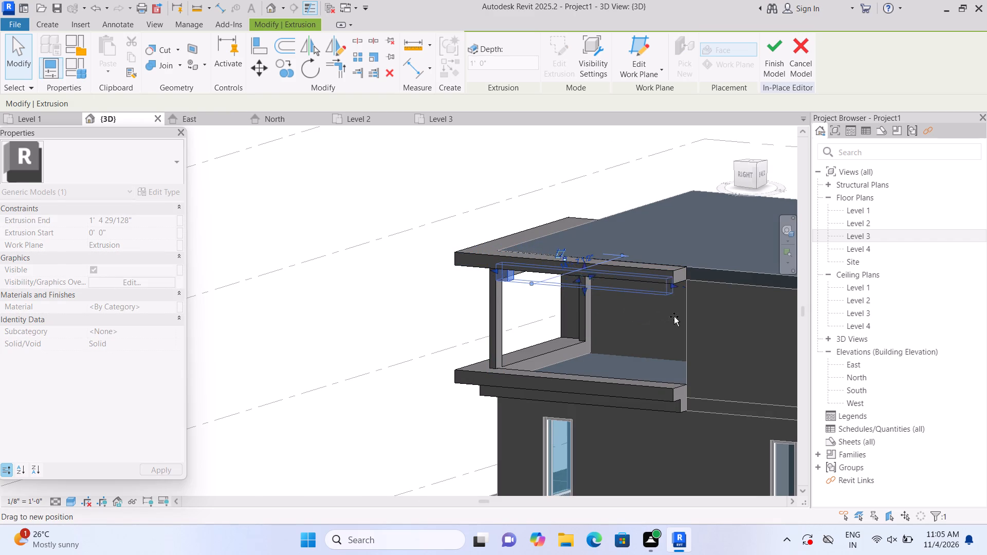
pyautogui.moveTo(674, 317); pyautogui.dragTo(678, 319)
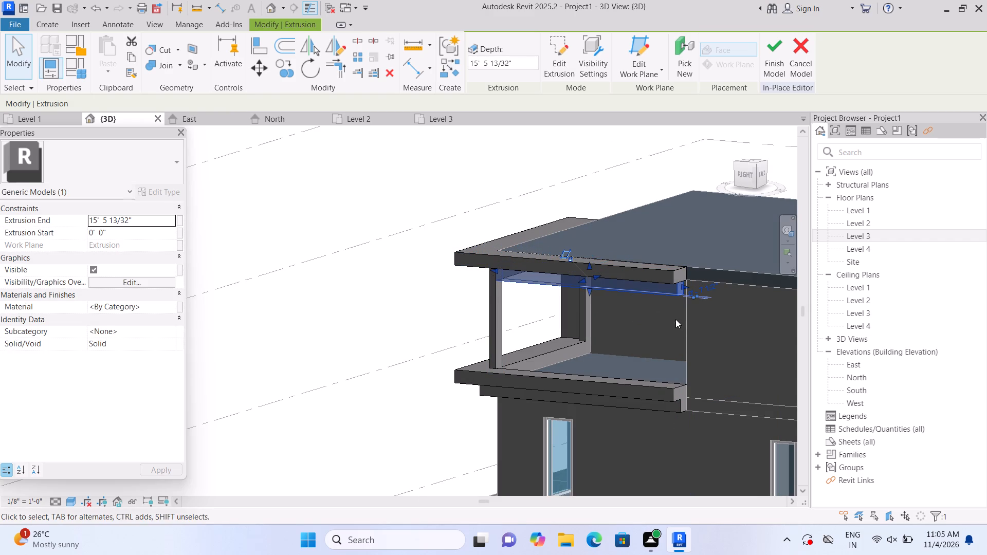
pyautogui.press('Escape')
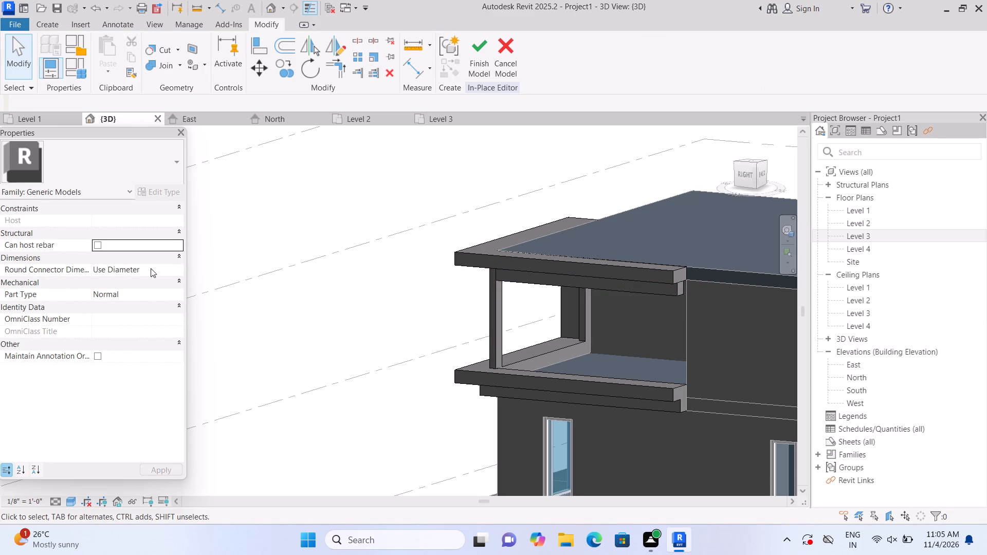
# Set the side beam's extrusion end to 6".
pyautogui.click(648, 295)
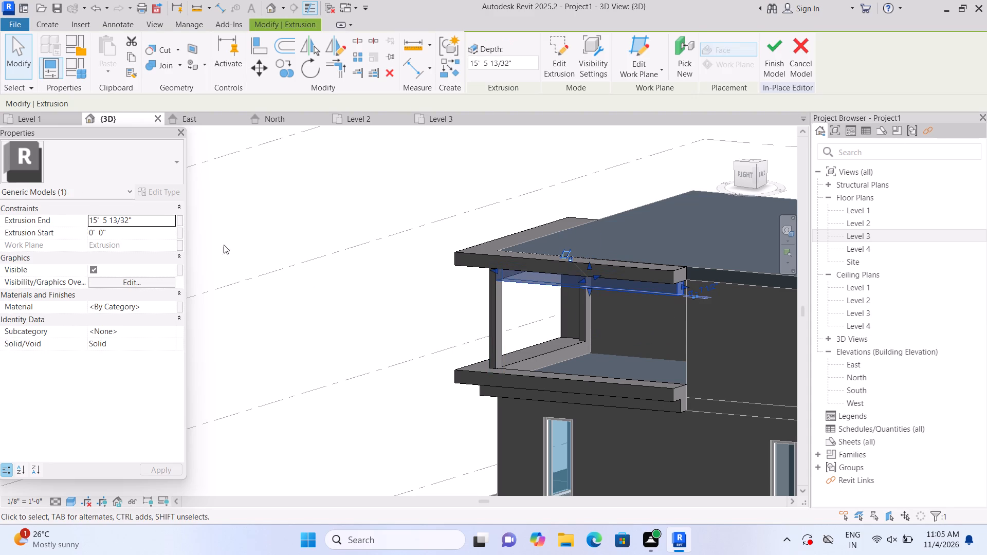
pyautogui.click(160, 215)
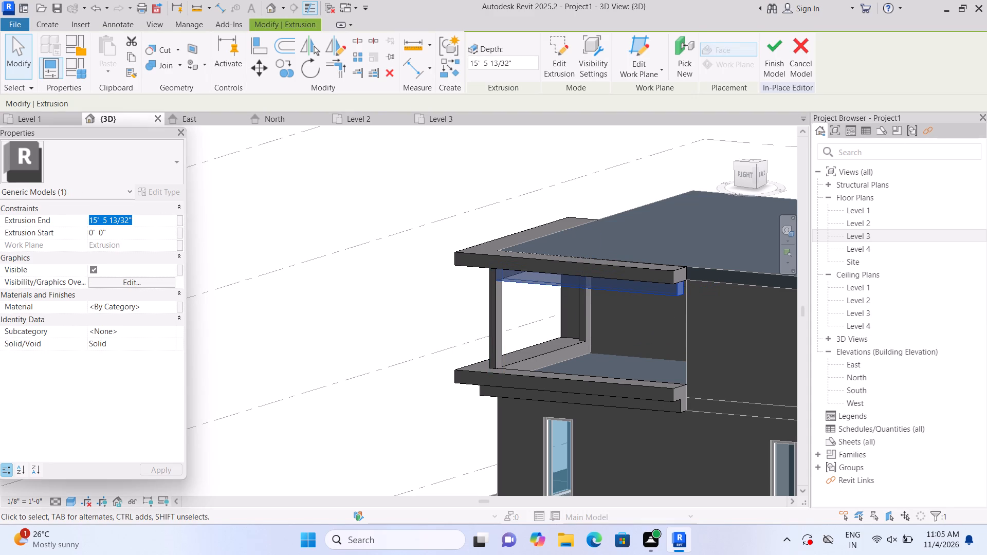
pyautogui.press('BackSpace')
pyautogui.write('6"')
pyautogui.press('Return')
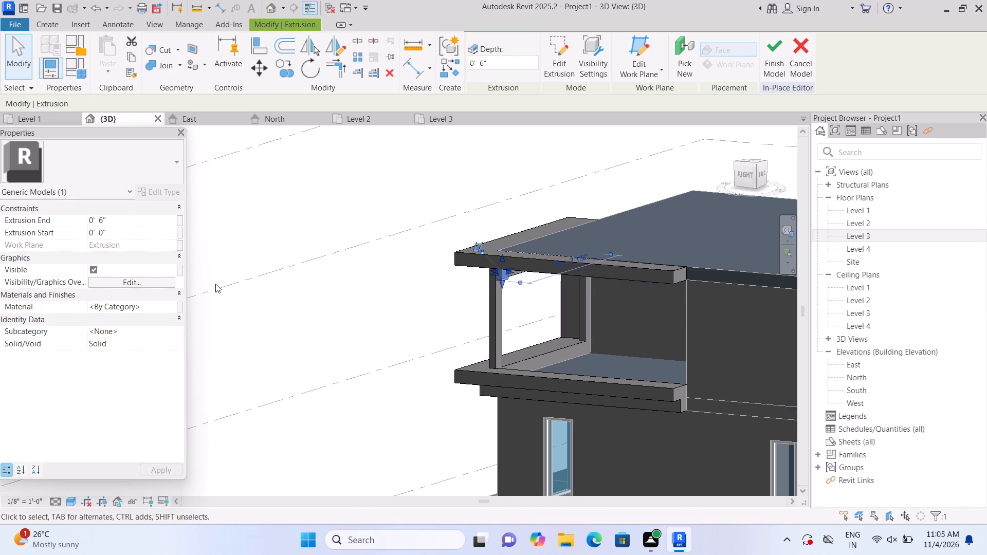
# Stretch the short extrusion back under the balcony's side roof edge to the house wall, about 15'-8" long.
pyautogui.scroll(2, 460, 287)
pyautogui.scroll(2, 513, 277)
pyautogui.moveTo(513, 277); pyautogui.dragTo(421, 257, button='middle')
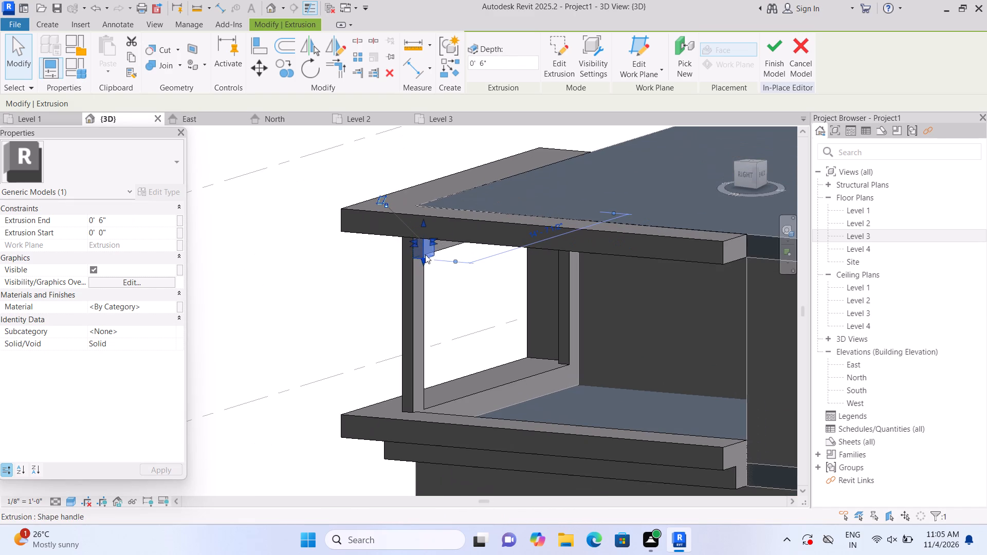
pyautogui.moveTo(432, 241); pyautogui.dragTo(592, 253)
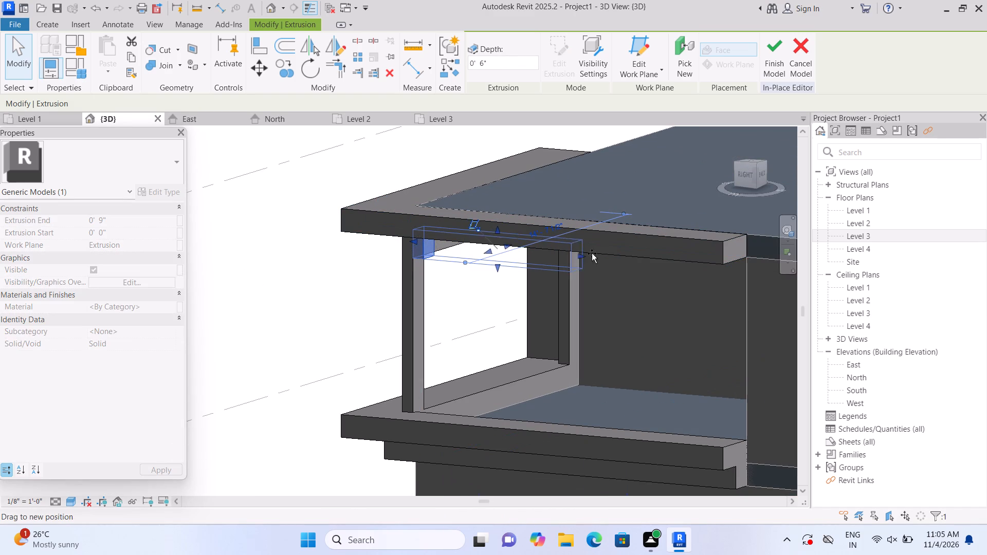
pyautogui.moveTo(592, 253); pyautogui.dragTo(740, 271)
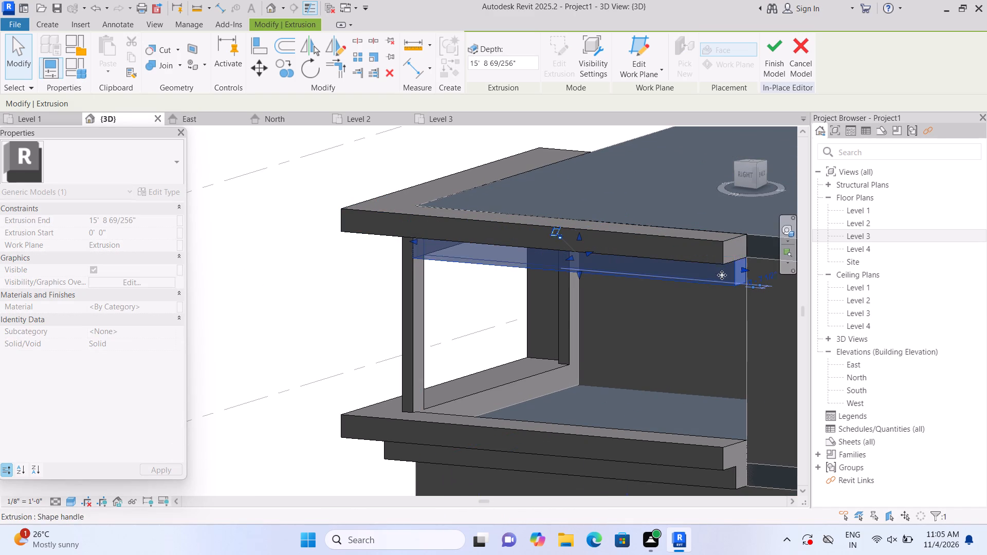
pyautogui.click(245, 374)
# Thin the side beam slightly by moving its inner long face outward.
pyautogui.scroll(-2, 251, 369)
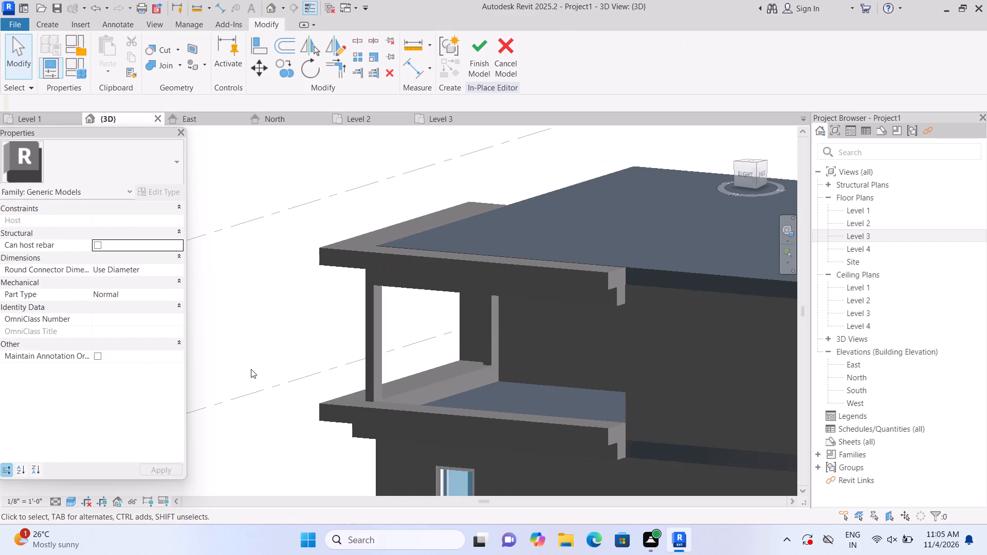
pyautogui.keyDown('shift'); pyautogui.moveTo(257, 401); pyautogui.dragTo(284, 300, button='middle'); pyautogui.keyUp('shift')
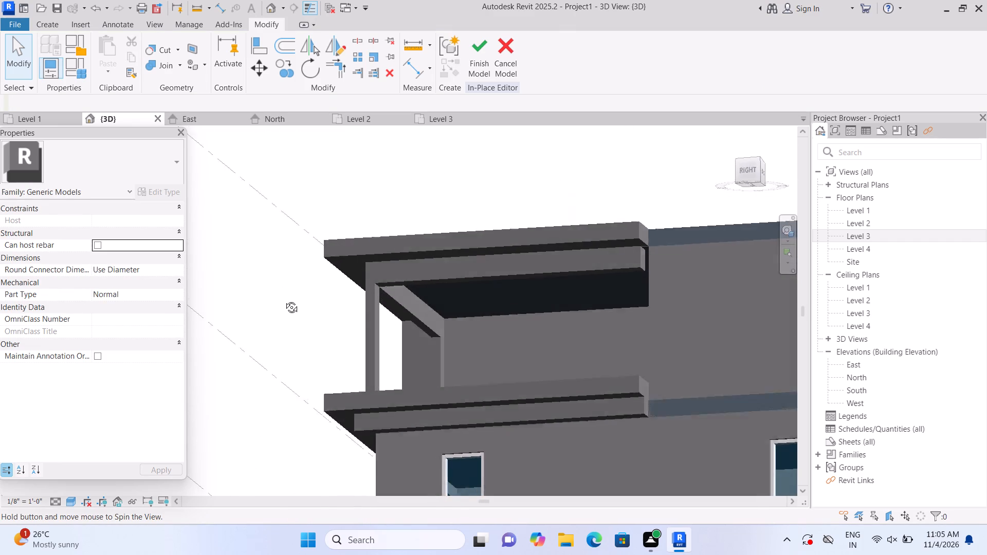
pyautogui.keyDown('shift'); pyautogui.moveTo(284, 300); pyautogui.dragTo(234, 311, button='middle'); pyautogui.keyUp('shift')
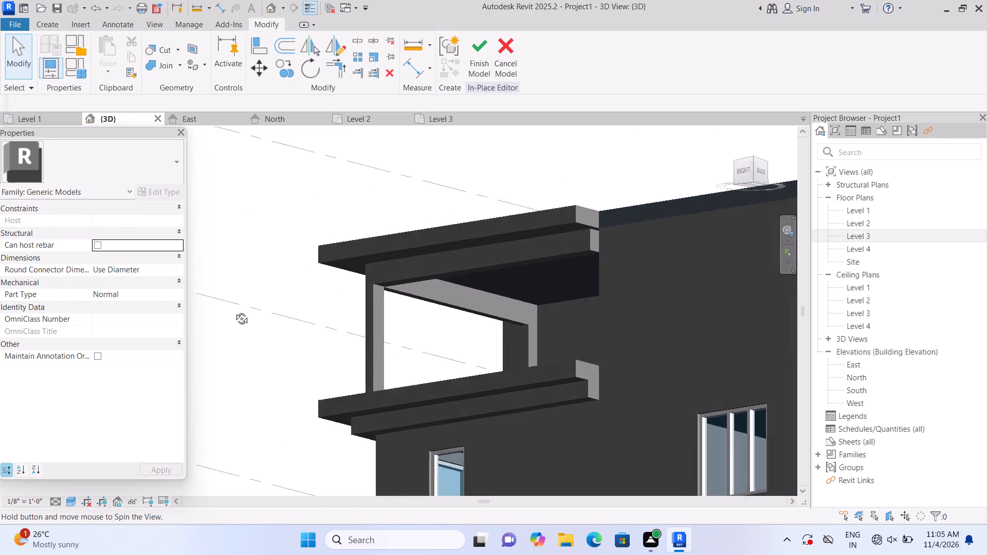
pyautogui.keyDown('shift'); pyautogui.moveTo(234, 311); pyautogui.dragTo(232, 319, button='middle'); pyautogui.keyUp('shift')
pyautogui.keyDown('shift'); pyautogui.scroll(4, 496, 302); pyautogui.keyUp('shift')
pyautogui.click(542, 250)
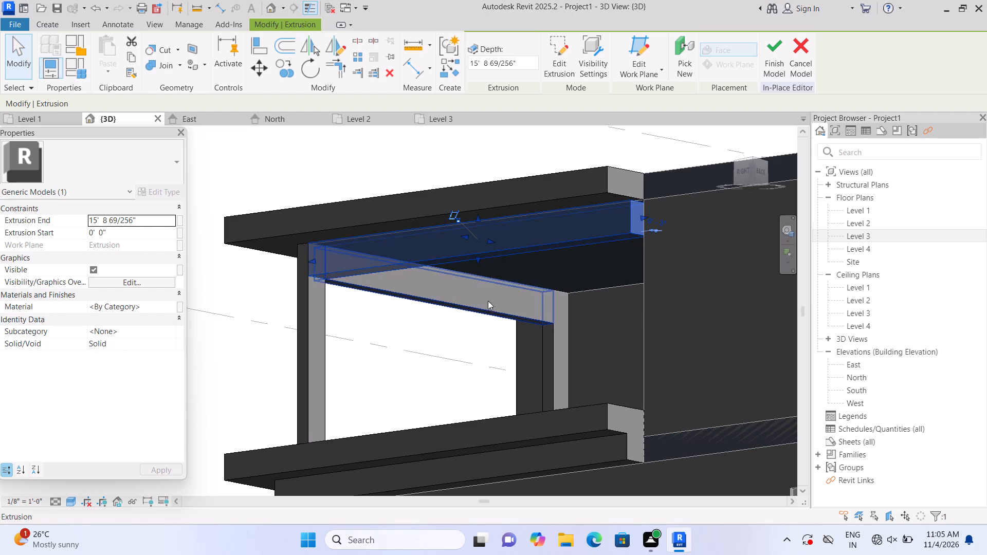
pyautogui.keyDown('shift'); pyautogui.moveTo(250, 334); pyautogui.dragTo(602, 367, button='middle'); pyautogui.keyUp('shift')
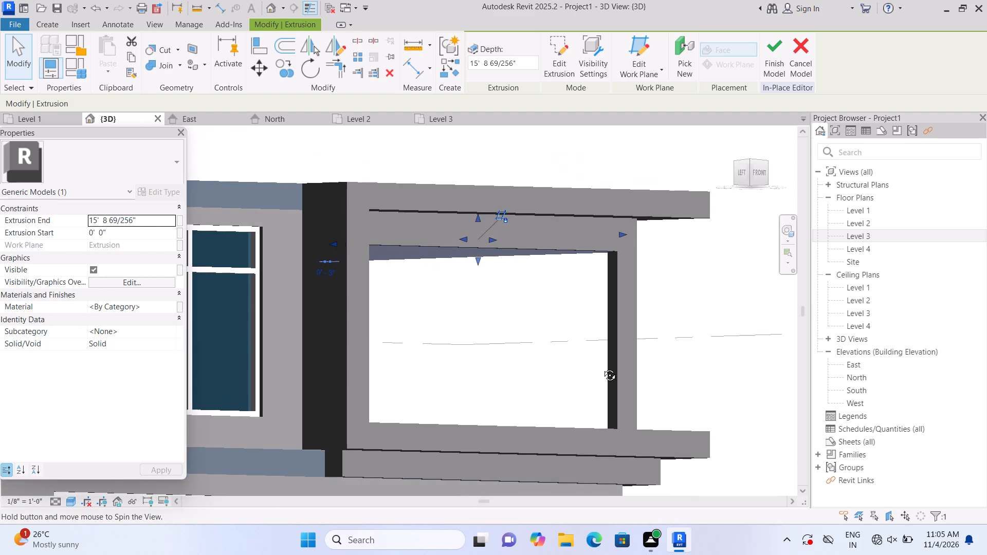
pyautogui.keyDown('shift'); pyautogui.moveTo(602, 367); pyautogui.dragTo(596, 370, button='middle'); pyautogui.keyUp('shift')
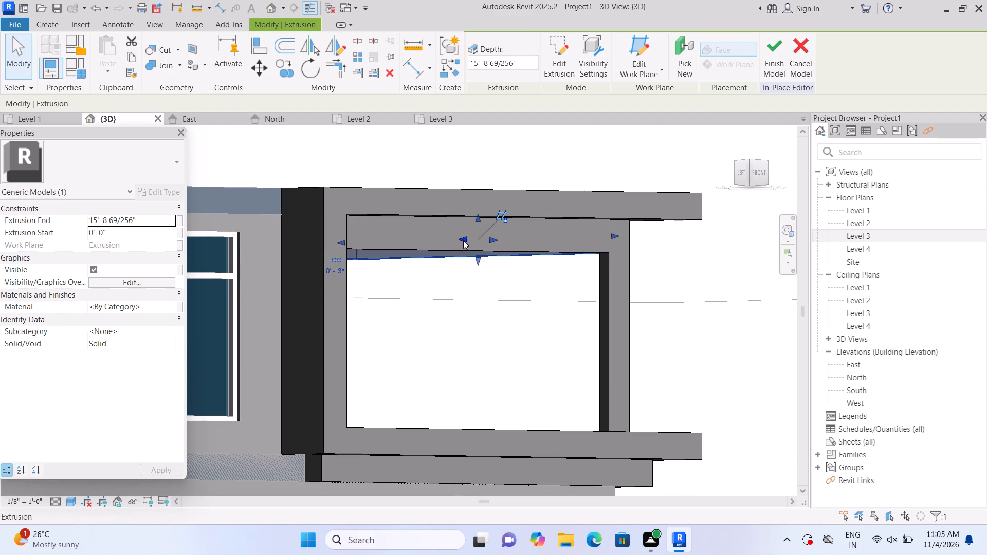
pyautogui.moveTo(463, 237); pyautogui.dragTo(472, 235)
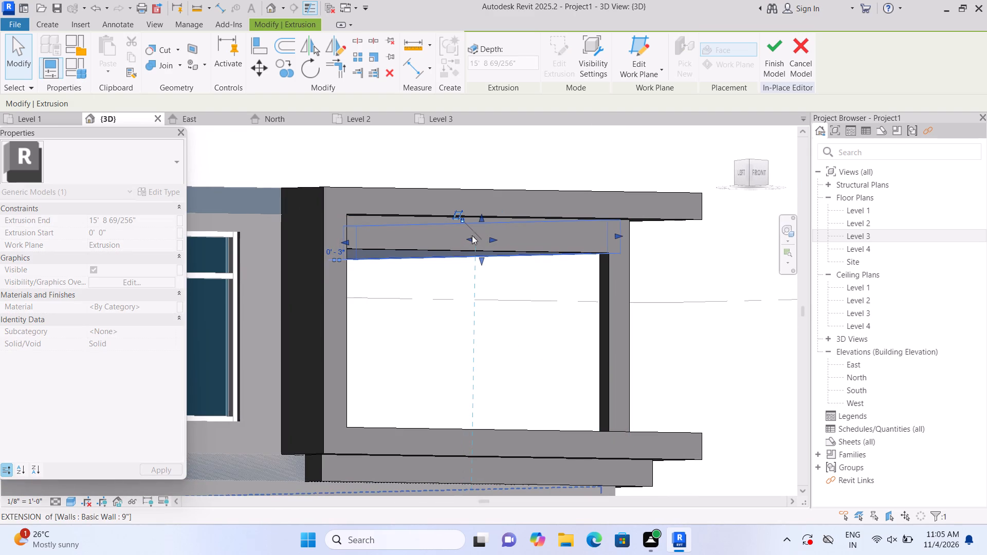
pyautogui.click(619, 293)
pyautogui.click(651, 292)
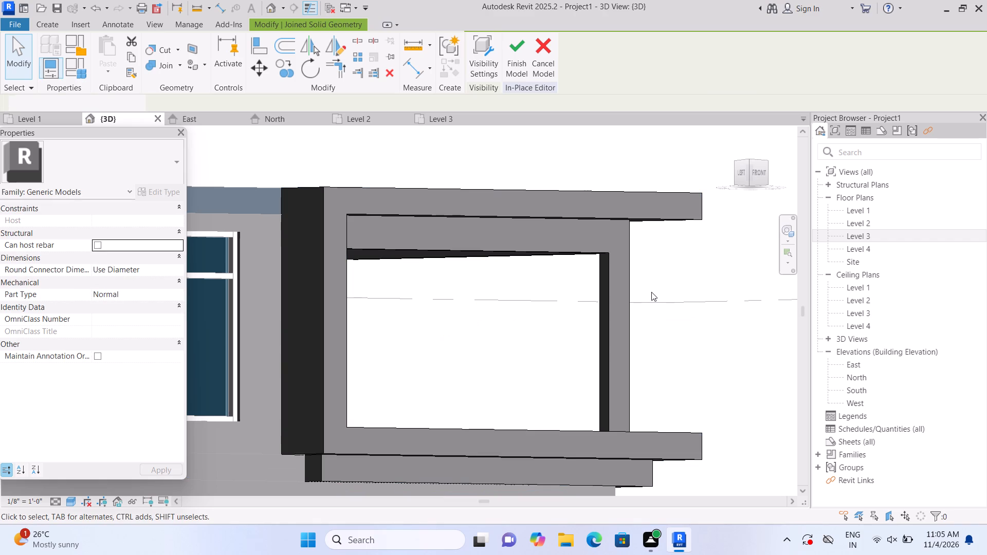
# Examine the balcony's posts, beams and roof edge from the front, the open side and below.
pyautogui.keyDown('shift'); pyautogui.moveTo(667, 295); pyautogui.dragTo(486, 335, button='middle'); pyautogui.keyUp('shift')
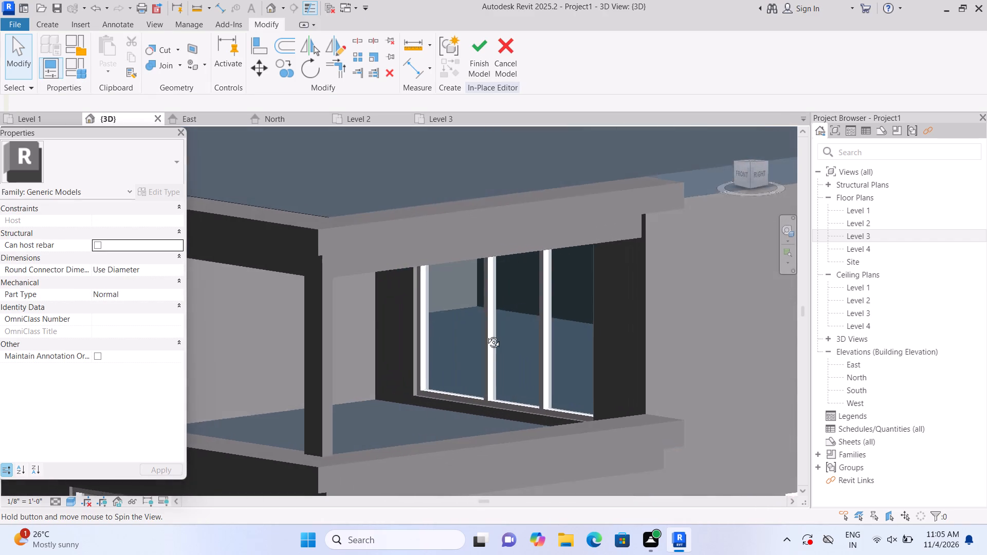
pyautogui.keyDown('shift'); pyautogui.moveTo(486, 335); pyautogui.dragTo(472, 325, button='middle'); pyautogui.keyUp('shift')
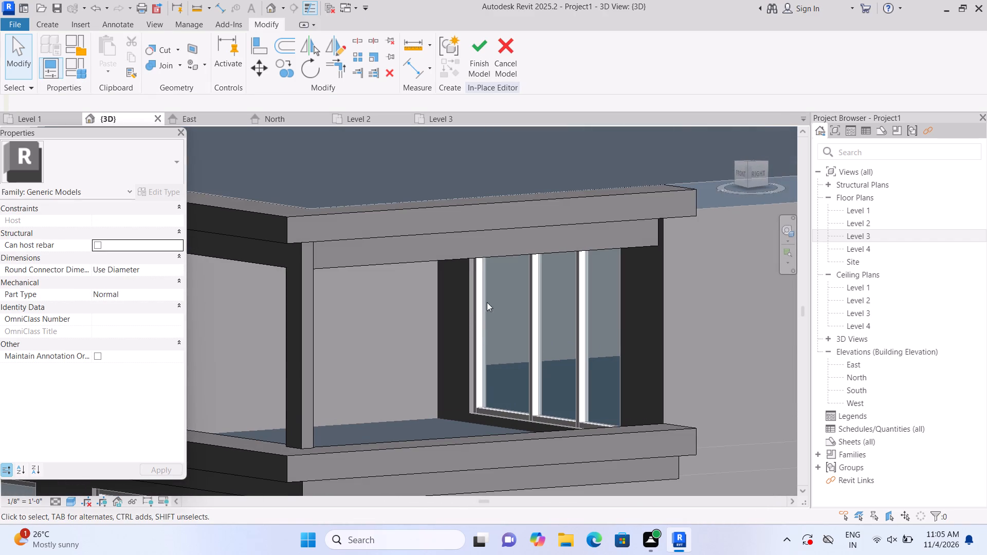
pyautogui.scroll(1, 499, 274)
pyautogui.scroll(-3, 504, 268)
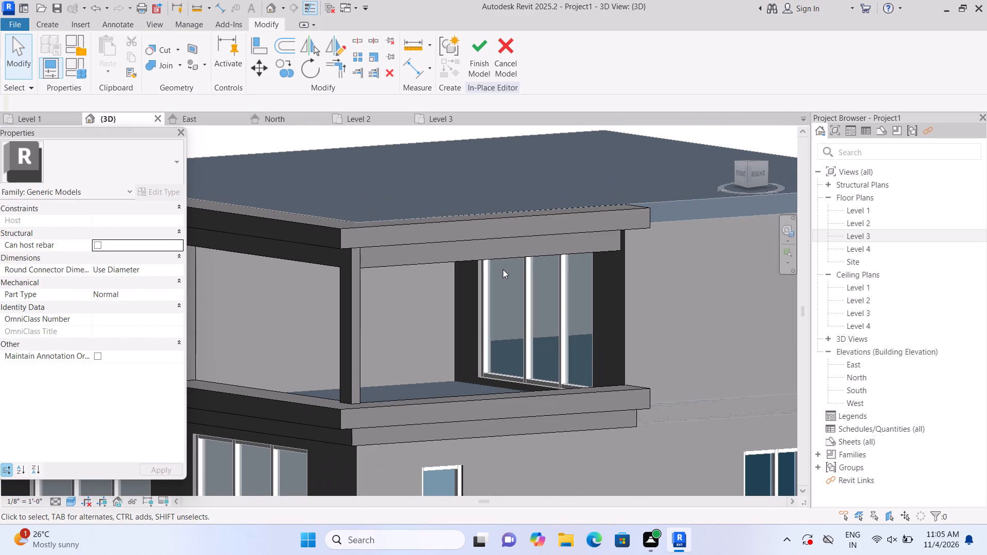
pyautogui.scroll(1, 503, 271)
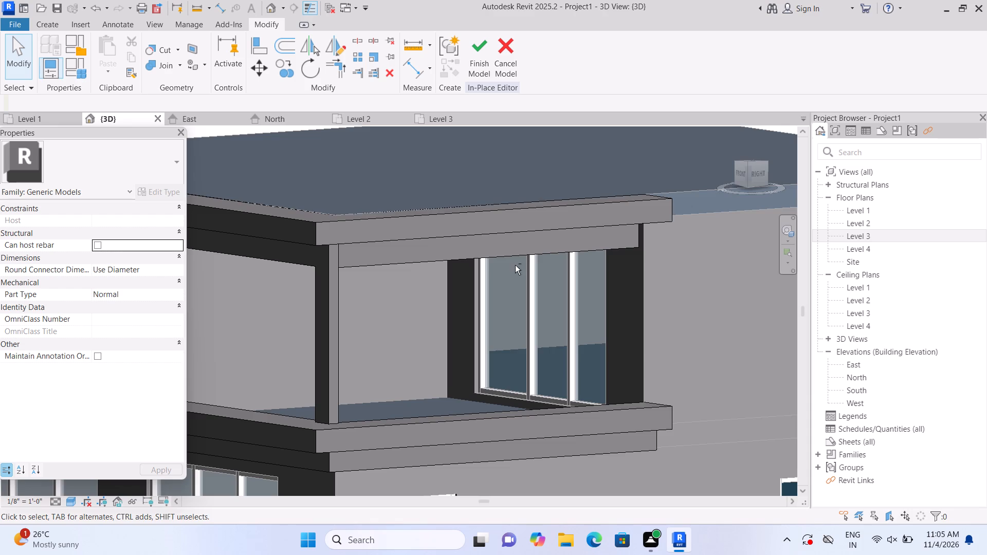
pyautogui.keyDown('shift'); pyautogui.moveTo(518, 266); pyautogui.dragTo(451, 249, button='middle'); pyautogui.keyUp('shift')
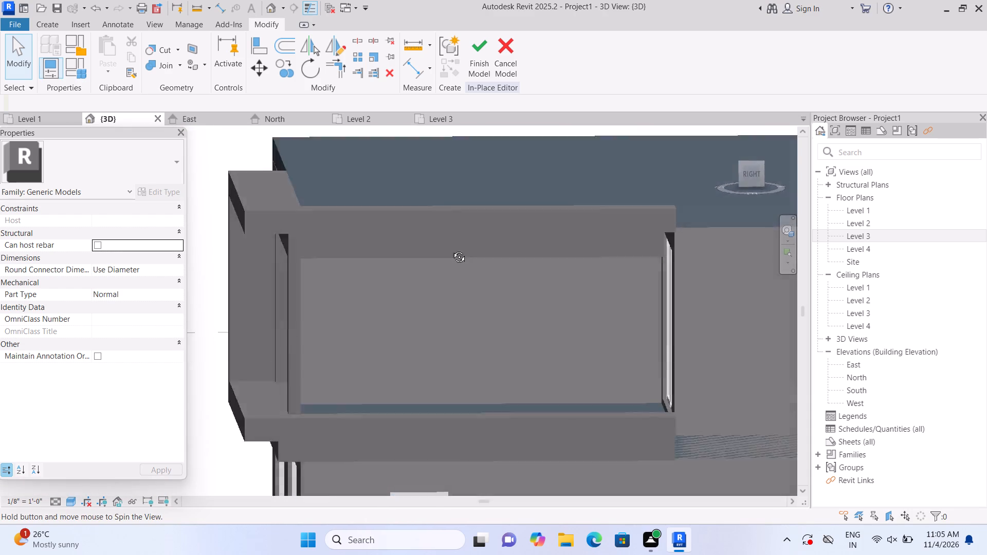
pyautogui.keyDown('shift'); pyautogui.moveTo(451, 249); pyautogui.dragTo(423, 155, button='middle'); pyautogui.keyUp('shift')
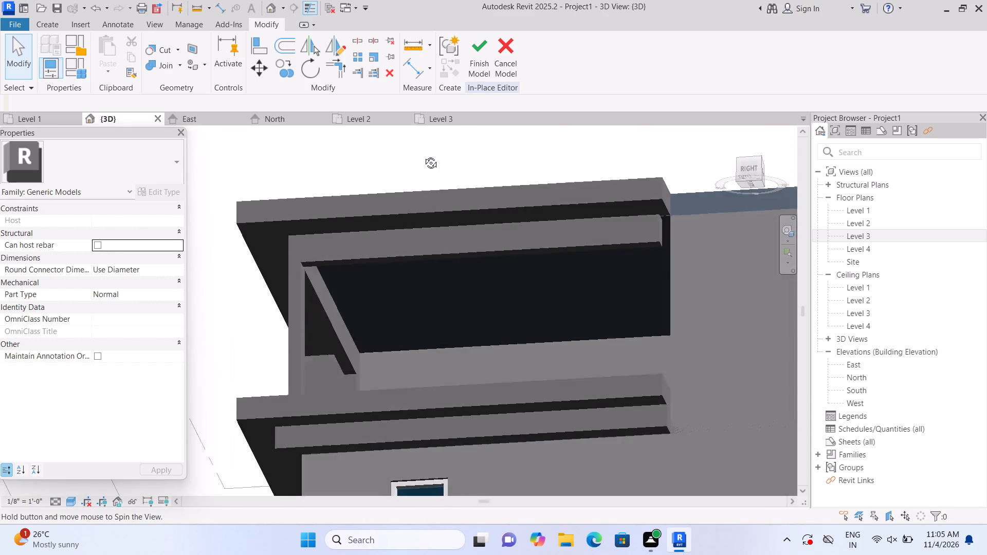
pyautogui.keyDown('shift'); pyautogui.moveTo(423, 155); pyautogui.dragTo(406, 172, button='middle'); pyautogui.keyUp('shift')
pyautogui.keyDown('shift'); pyautogui.moveTo(406, 172); pyautogui.dragTo(447, 188, button='middle'); pyautogui.keyUp('shift')
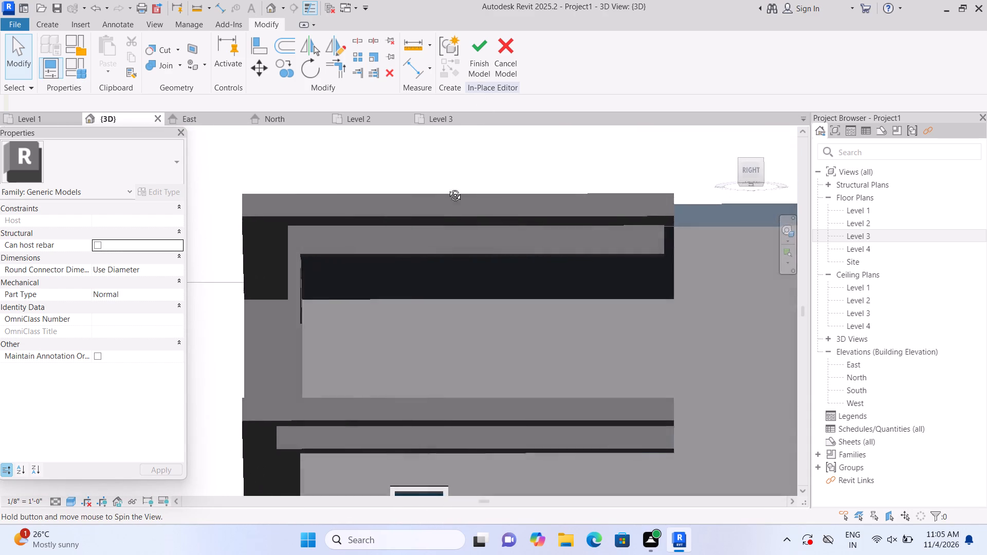
pyautogui.keyDown('shift'); pyautogui.moveTo(447, 188); pyautogui.dragTo(513, 301, button='middle'); pyautogui.keyUp('shift')
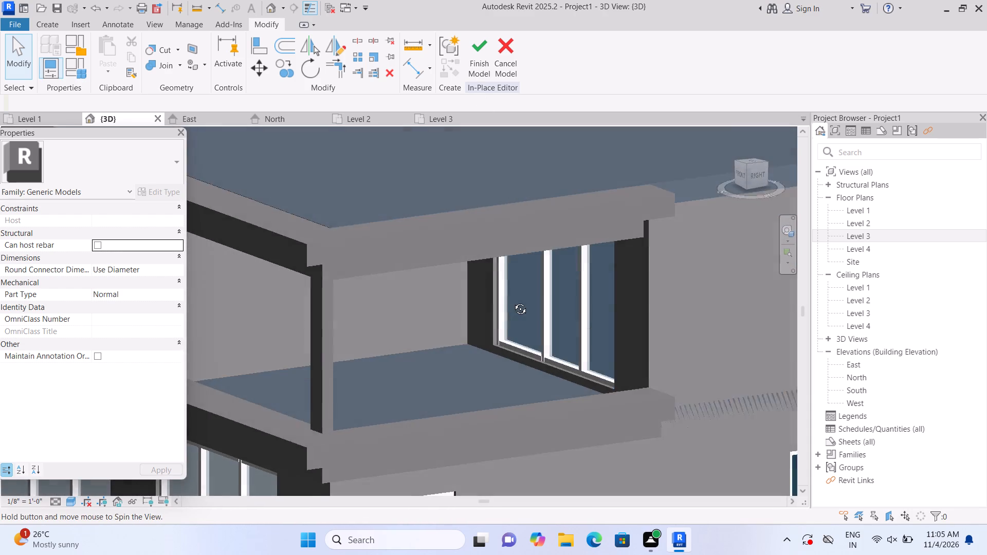
pyautogui.keyDown('shift'); pyautogui.moveTo(513, 301); pyautogui.dragTo(474, 240, button='middle'); pyautogui.keyUp('shift')
pyautogui.keyDown('shift'); pyautogui.moveTo(474, 227); pyautogui.dragTo(477, 217, button='middle'); pyautogui.keyUp('shift')
# Stretch the side beam's rear end to the edge of the house wall, making it about 15'-10 1/2" long.
pyautogui.keyDown('shift'); pyautogui.scroll(2, 405, 243); pyautogui.keyUp('shift')
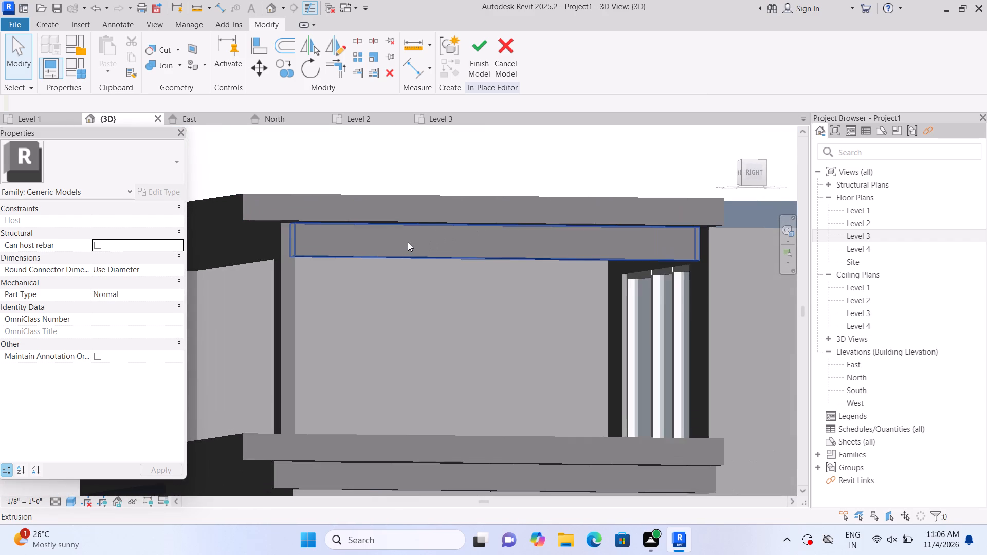
pyautogui.scroll(1, 408, 242)
pyautogui.click(408, 242)
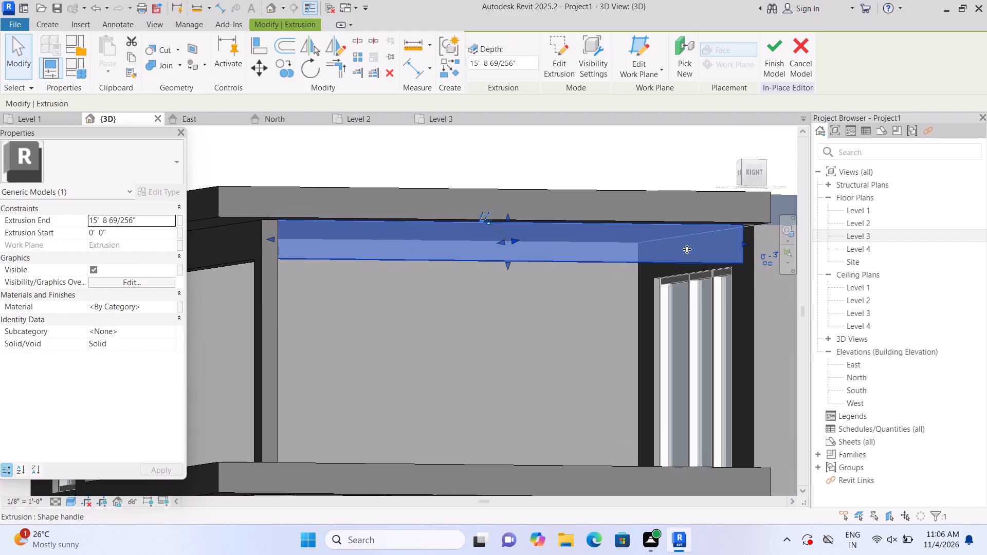
pyautogui.click(746, 243)
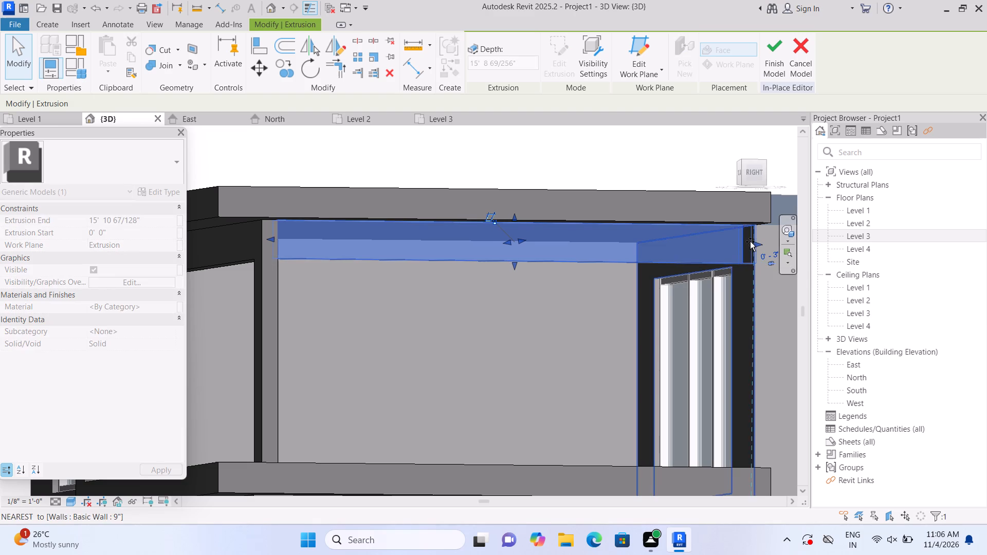
pyautogui.press('Escape')
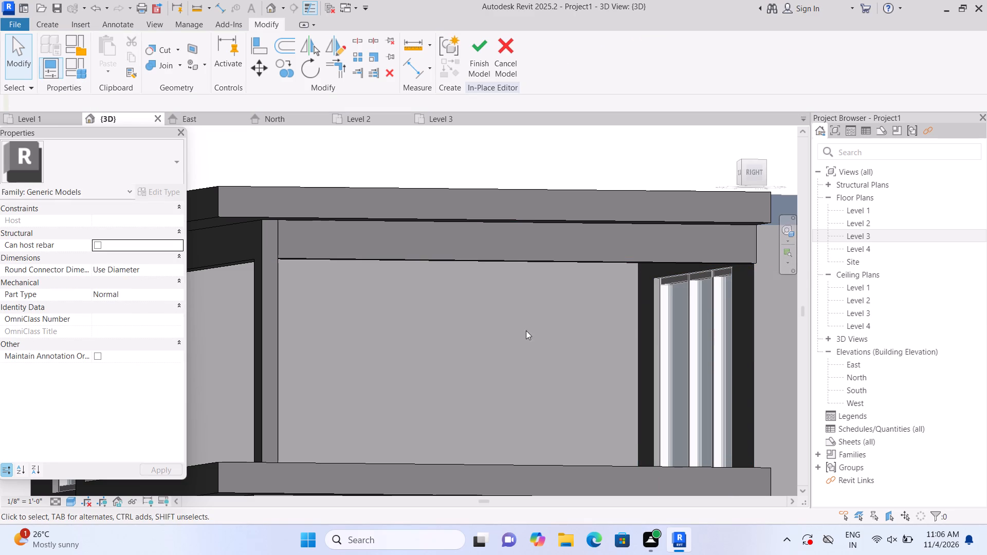
# Join the side beam with the rest of the balcony frame geometry.
pyautogui.scroll(-1, 518, 333)
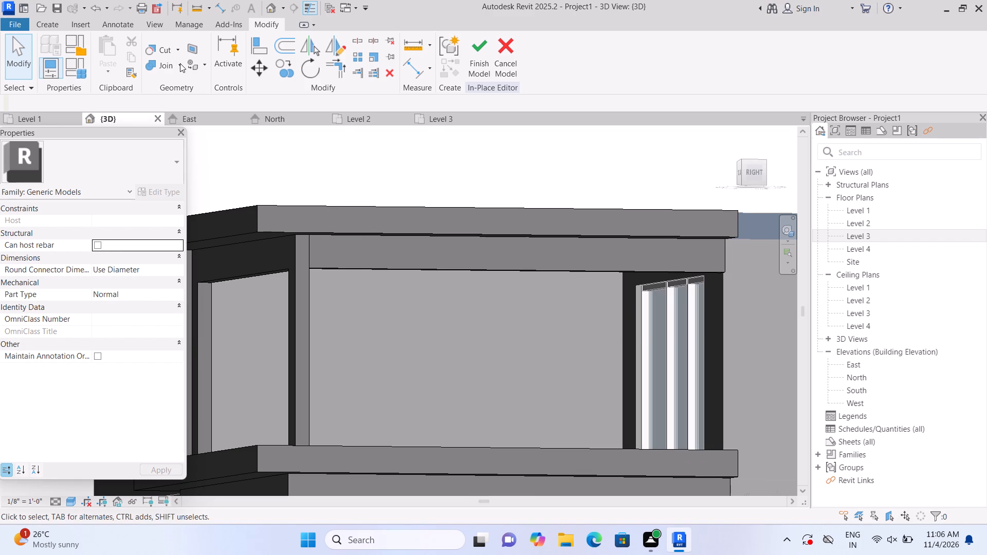
pyautogui.click(180, 63)
pyautogui.click(183, 84)
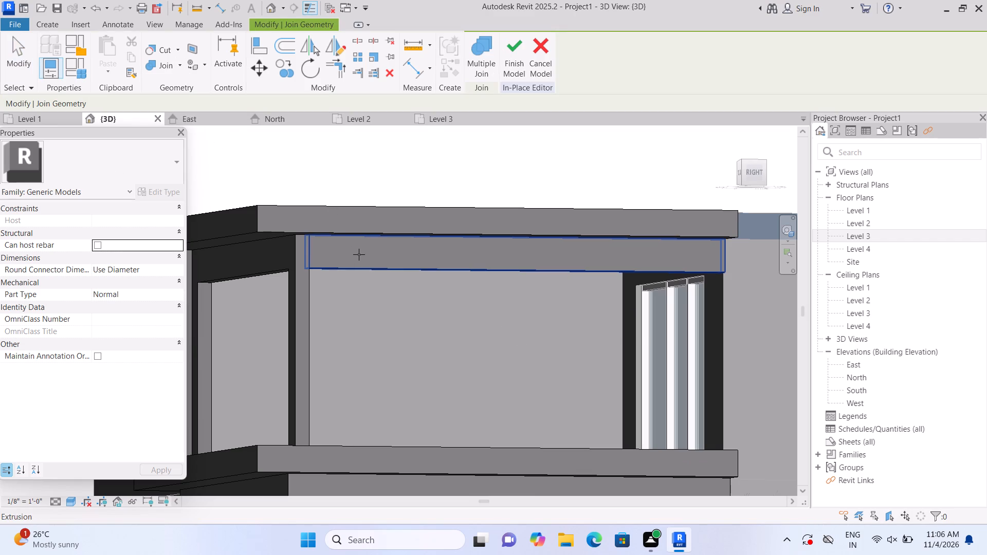
pyautogui.click(359, 254)
pyautogui.click(290, 257)
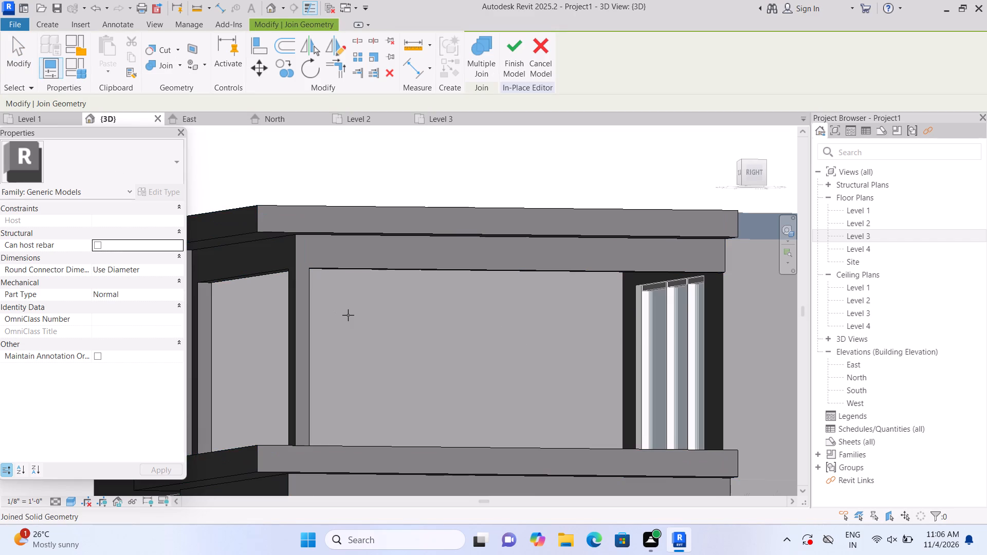
# Review the whole house and its balcony frame in the isometric home view.
pyautogui.scroll(-5, 348, 315)
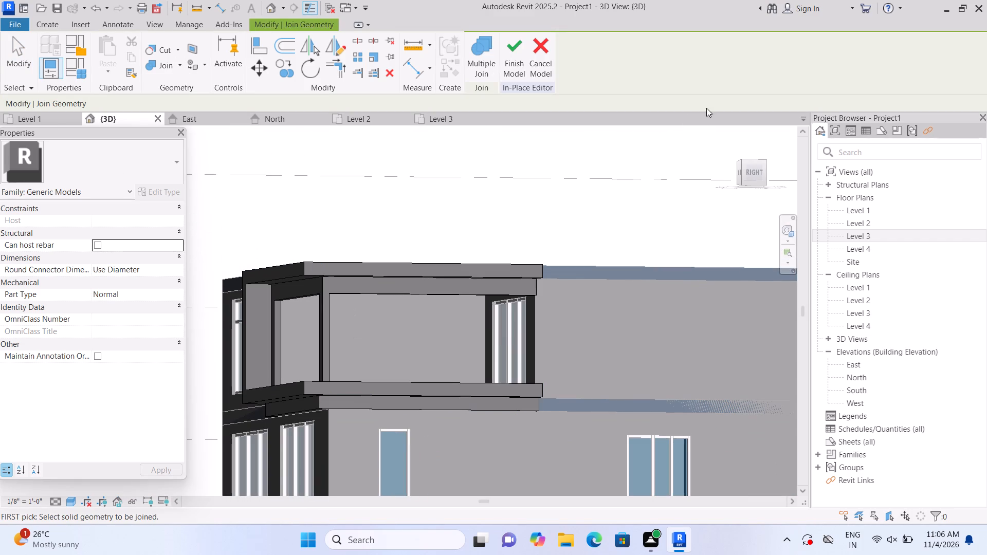
pyautogui.click(728, 133)
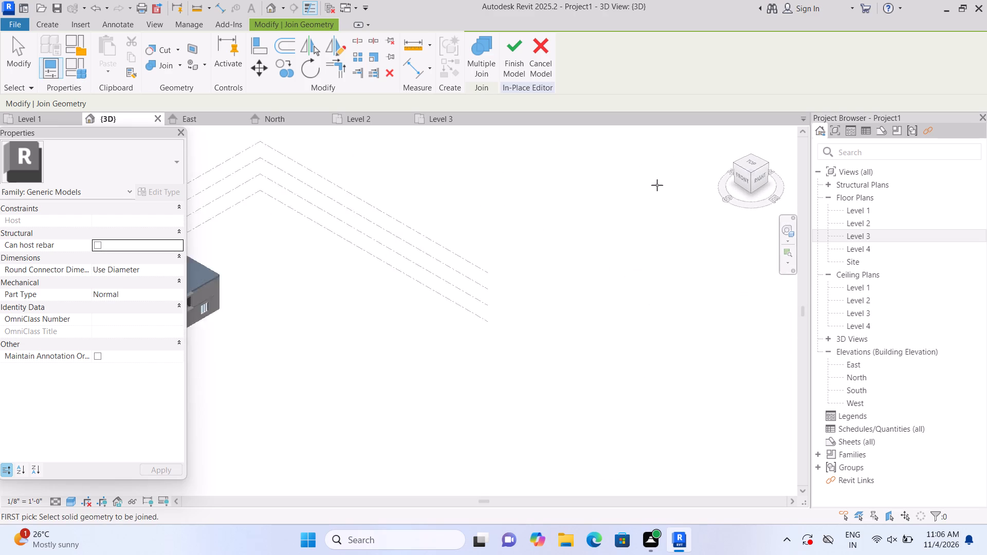
pyautogui.scroll(9, 187, 373)
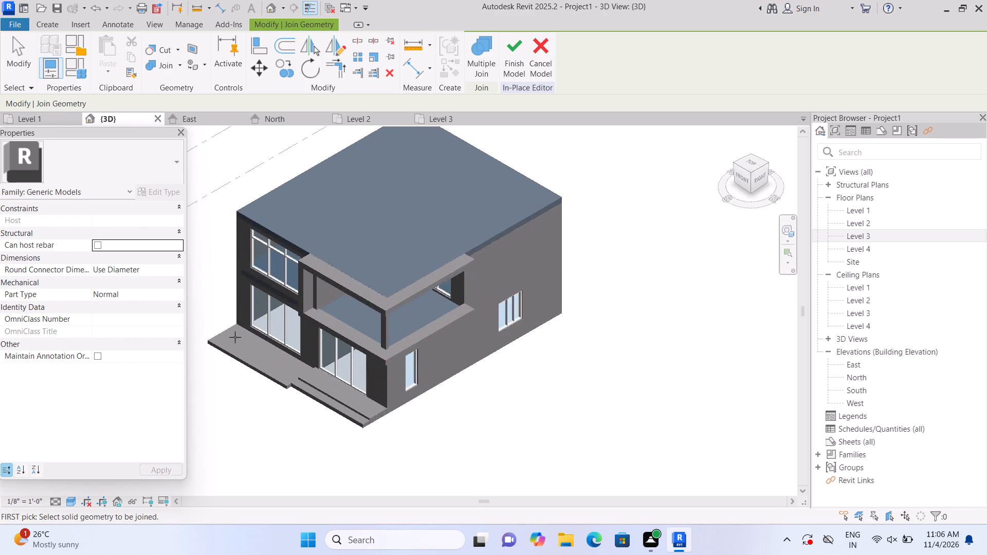
pyautogui.scroll(1, 235, 337)
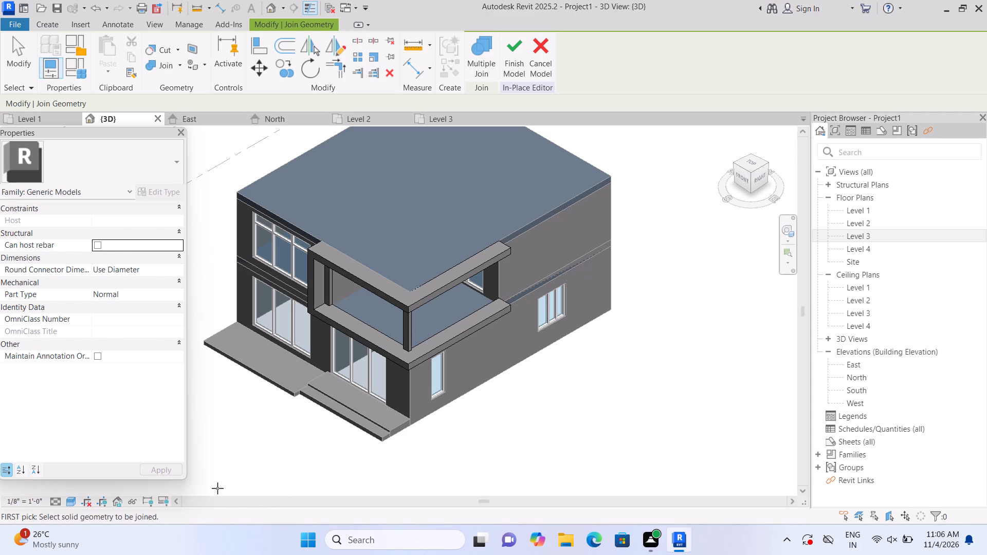
pyautogui.moveTo(210, 475); pyautogui.dragTo(242, 551, button='middle')
pyautogui.scroll(1, 393, 310)
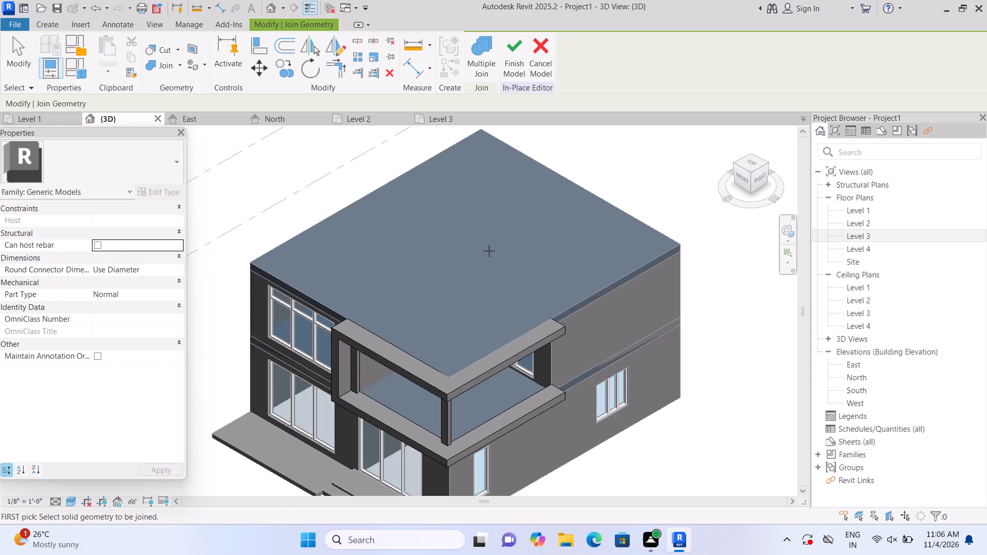
pyautogui.scroll(4, 374, 360)
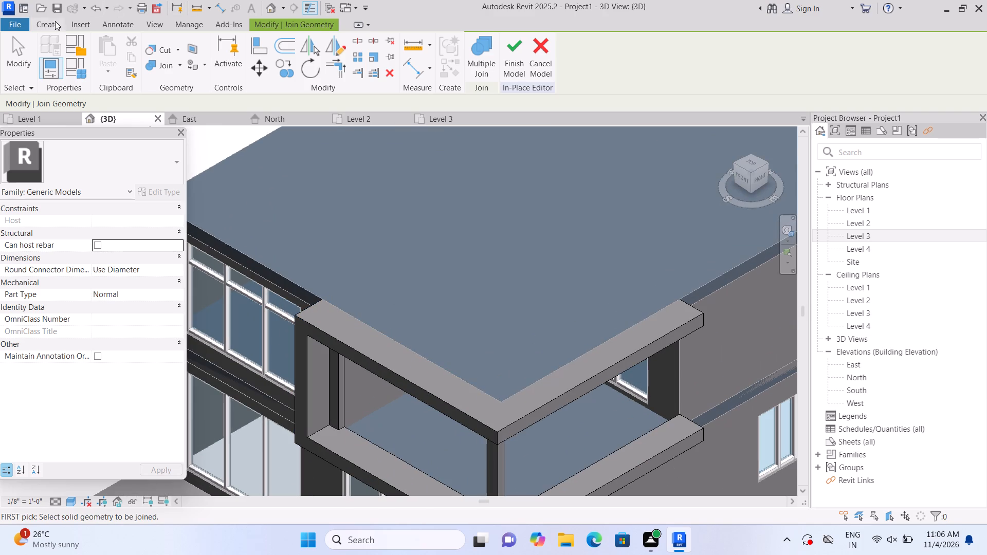
# Extrude a rectangle about 18'-3" long and 9" wide on the balcony roof frame's top face, along its front edge.
pyautogui.click(53, 21)
pyautogui.click(122, 58)
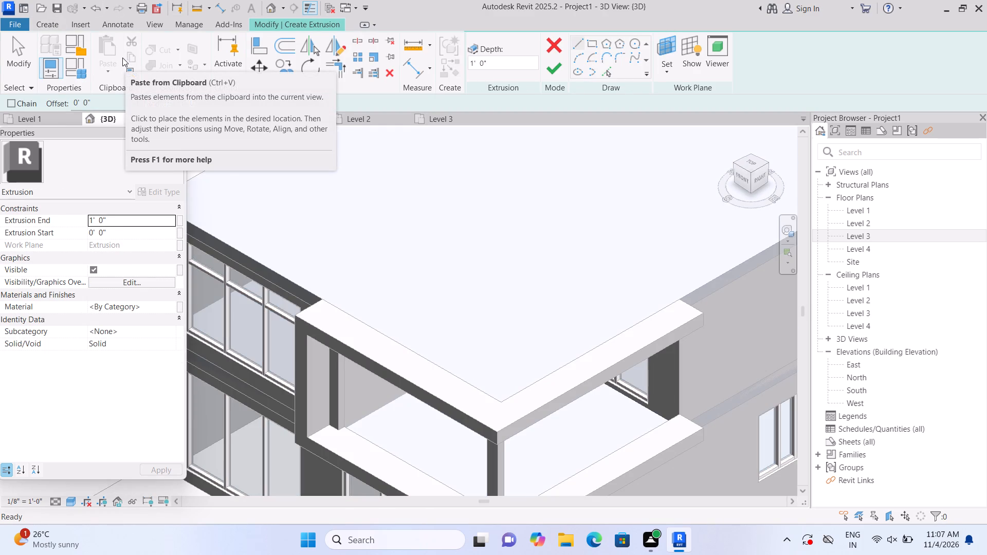
pyautogui.scroll(-1, 259, 206)
pyautogui.moveTo(260, 219); pyautogui.dragTo(255, 197, button='middle')
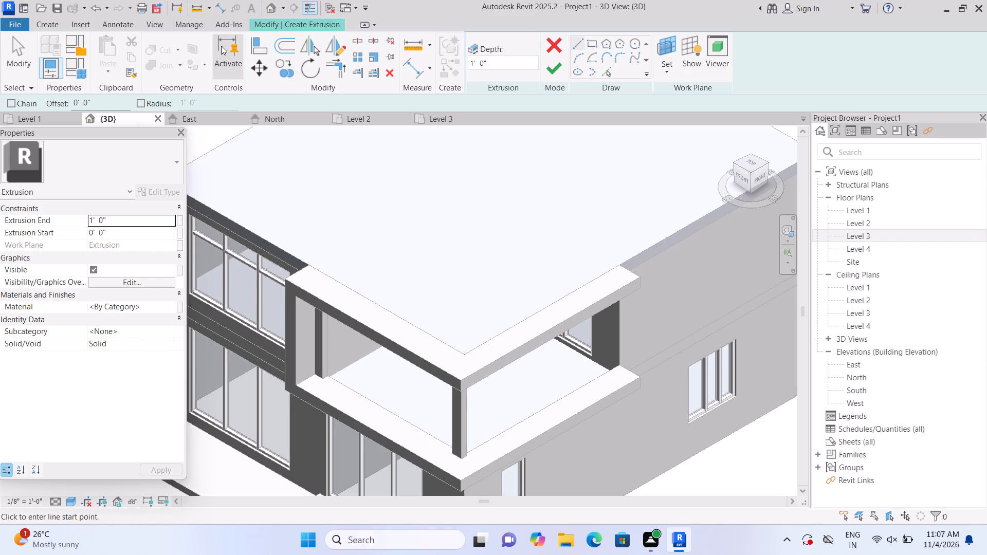
pyautogui.click(665, 73)
pyautogui.click(671, 116)
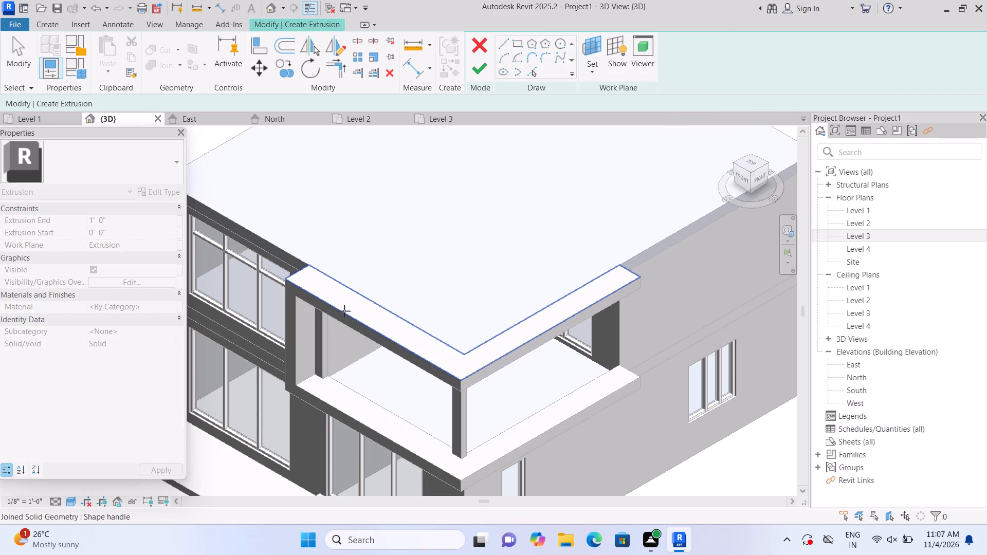
pyautogui.click(342, 297)
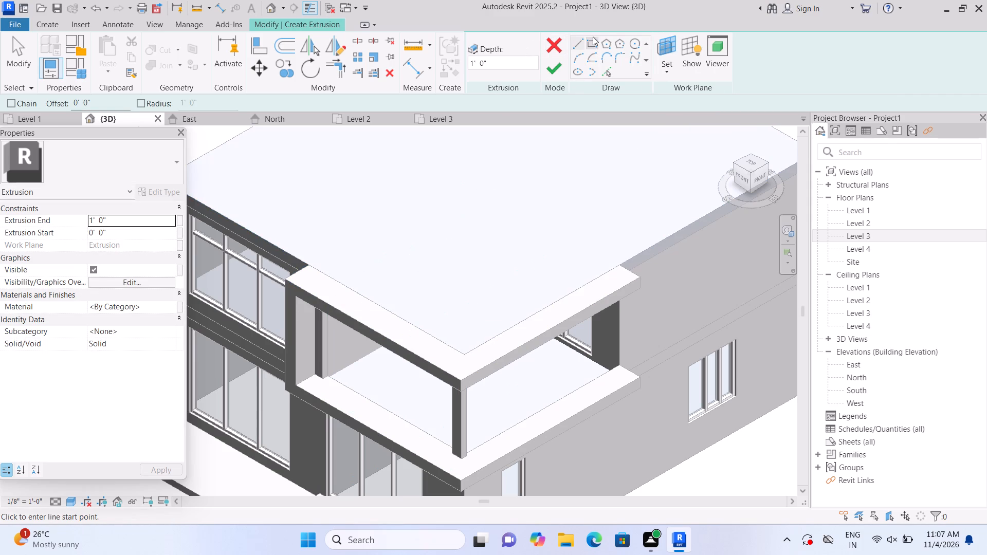
pyautogui.click(593, 38)
pyautogui.scroll(3, 313, 270)
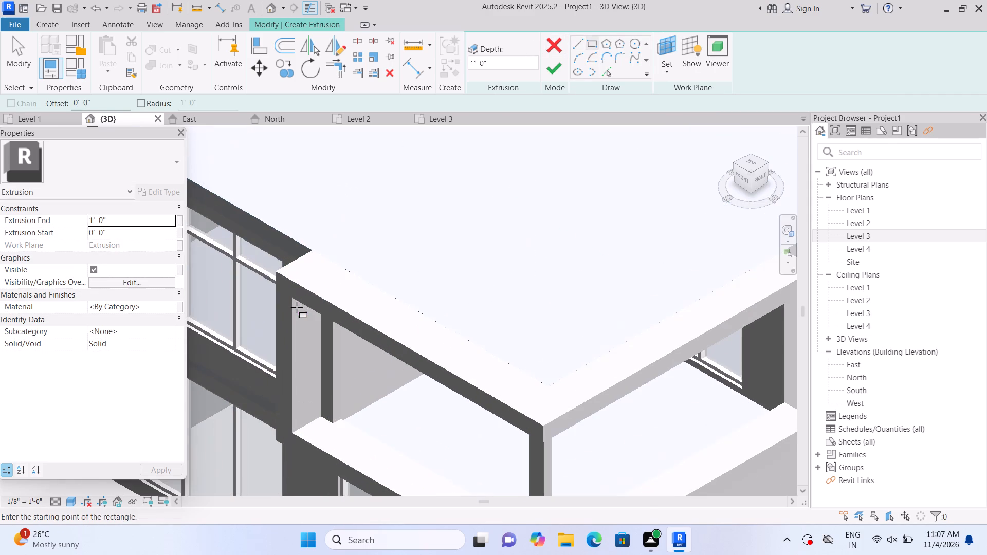
pyautogui.click(278, 270)
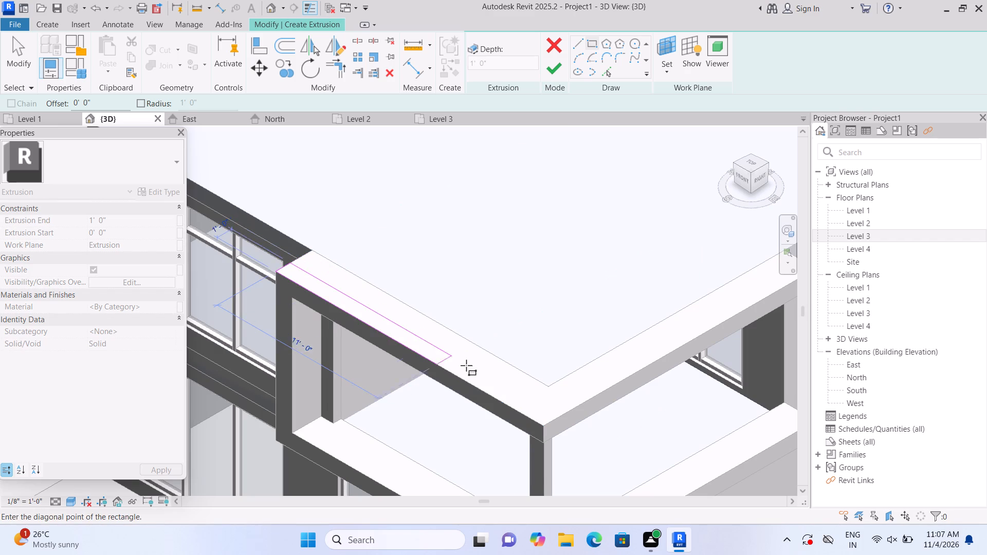
pyautogui.click(553, 418)
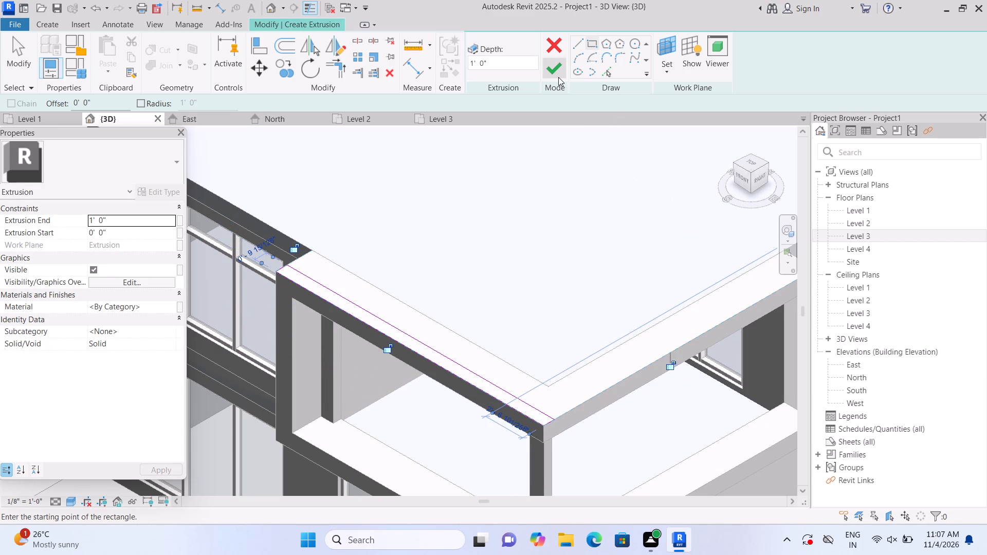
pyautogui.click(558, 76)
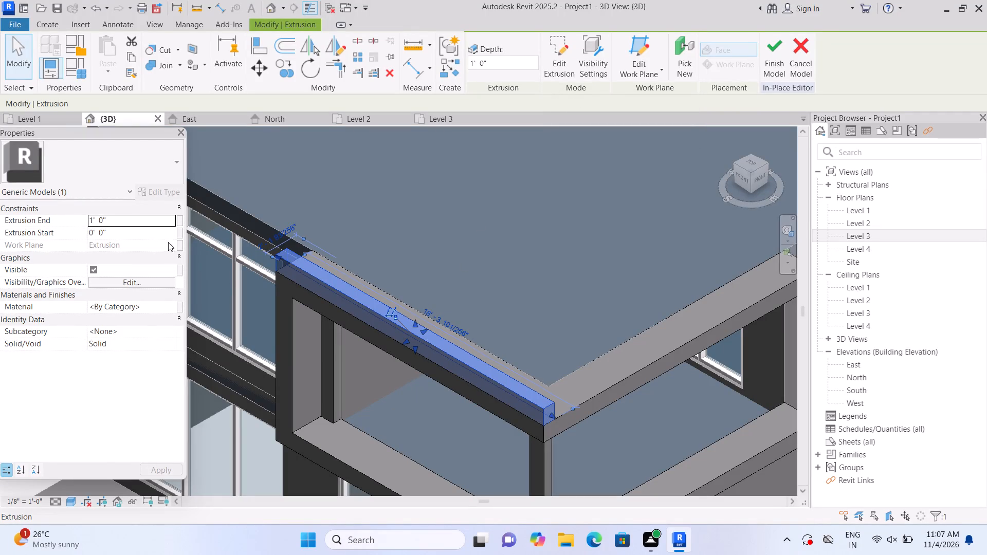
# Set the new front strip's extrusion end to 3".
pyautogui.click(161, 220)
pyautogui.press('BackSpace')
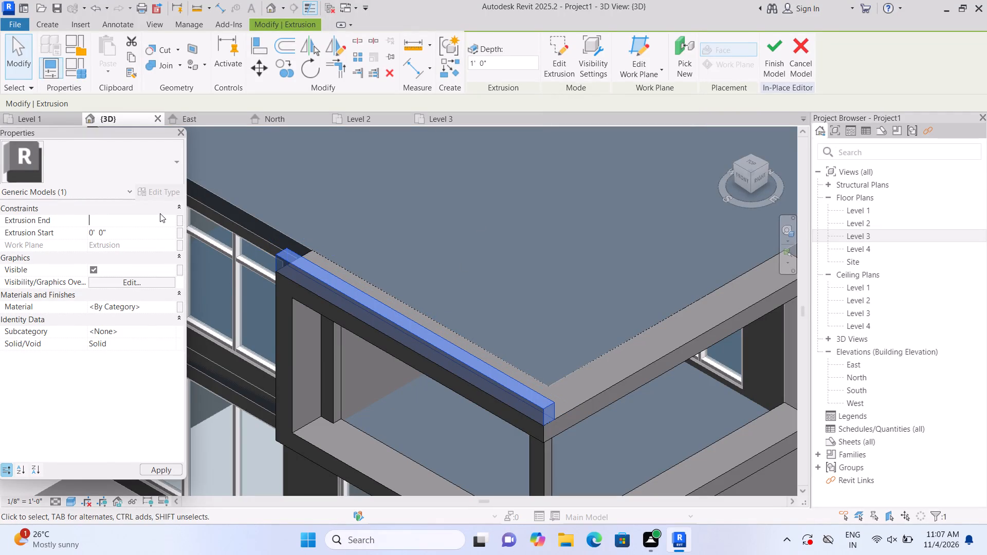
pyautogui.write('3"')
pyautogui.press('Return')
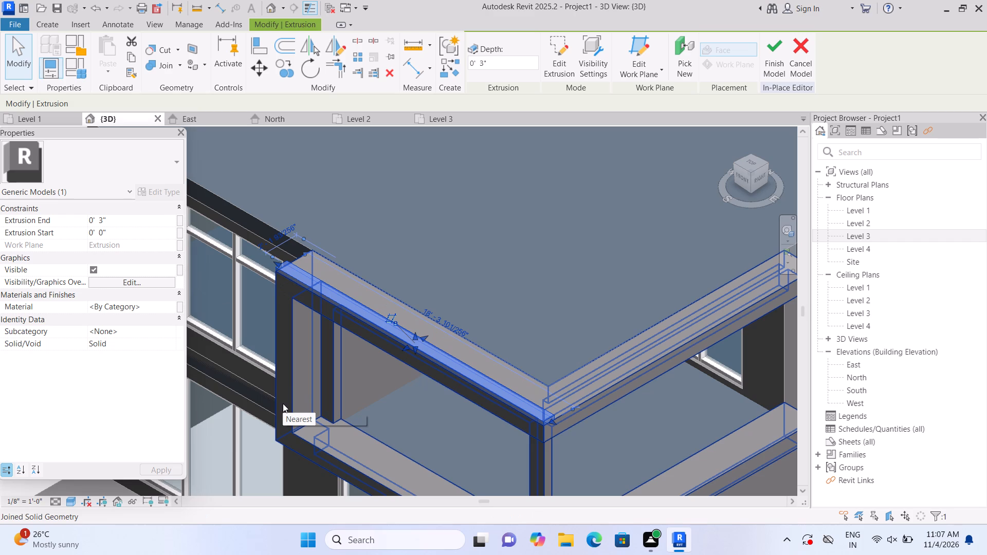
pyautogui.press('Escape')
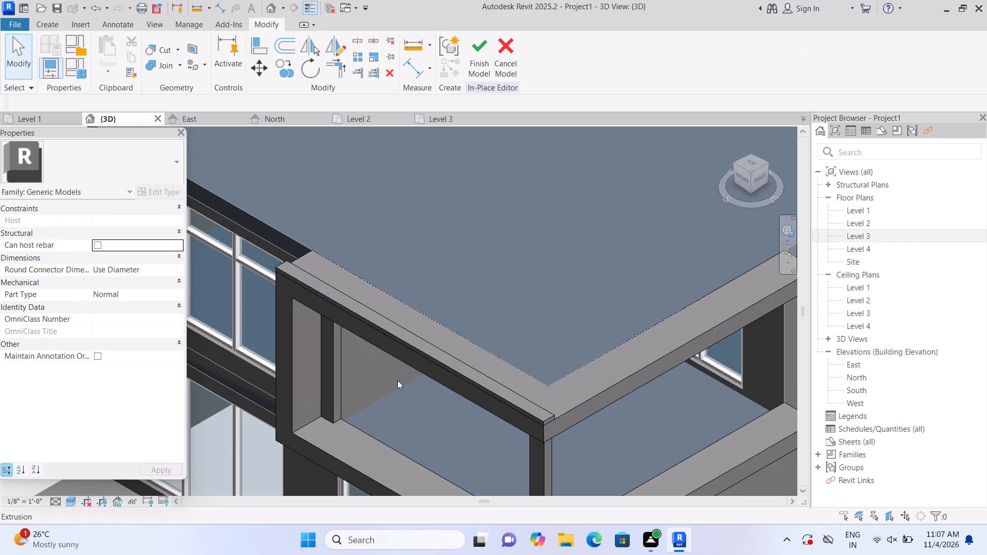
# Extrude a rectangle about 17'-6" long and 1'-0" wide on the roof frame's top face, along the side beam's outer edge.
pyautogui.moveTo(419, 357); pyautogui.dragTo(253, 331, button='middle')
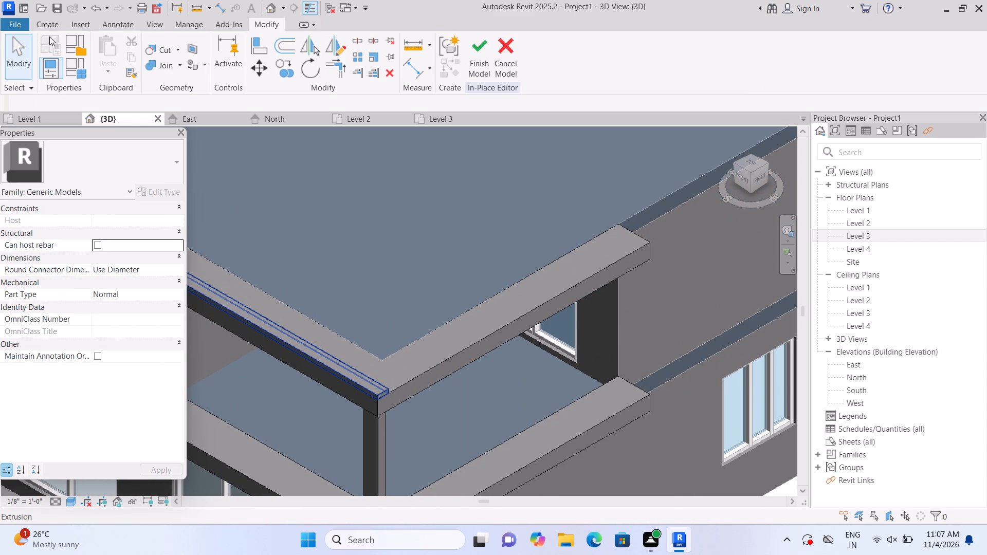
pyautogui.click(46, 22)
pyautogui.click(109, 51)
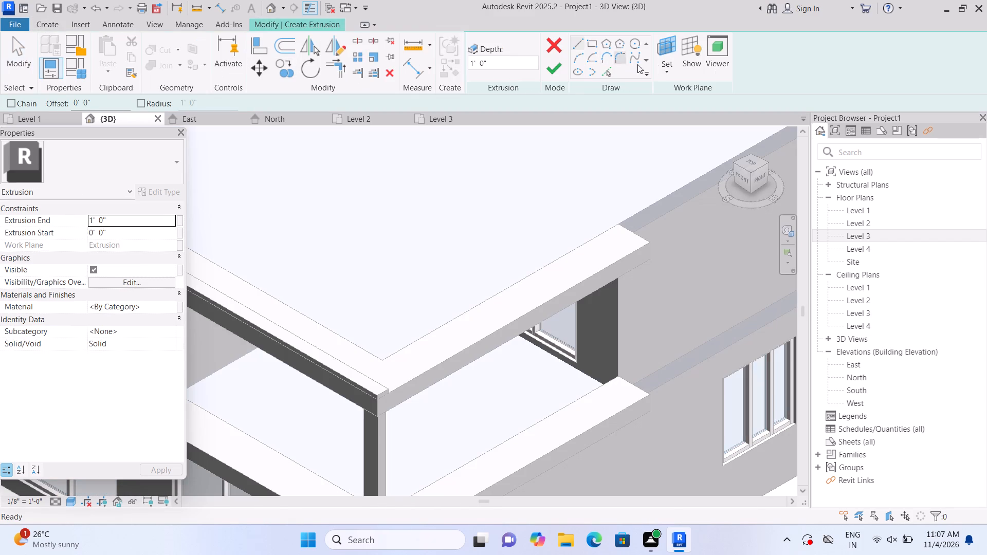
pyautogui.click(664, 70)
pyautogui.click(695, 118)
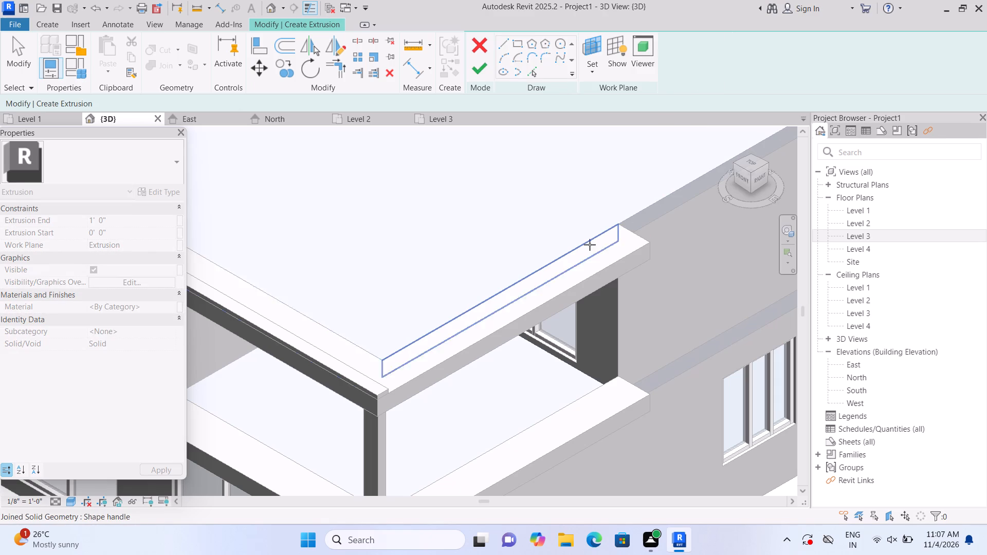
pyautogui.click(592, 274)
pyautogui.click(589, 45)
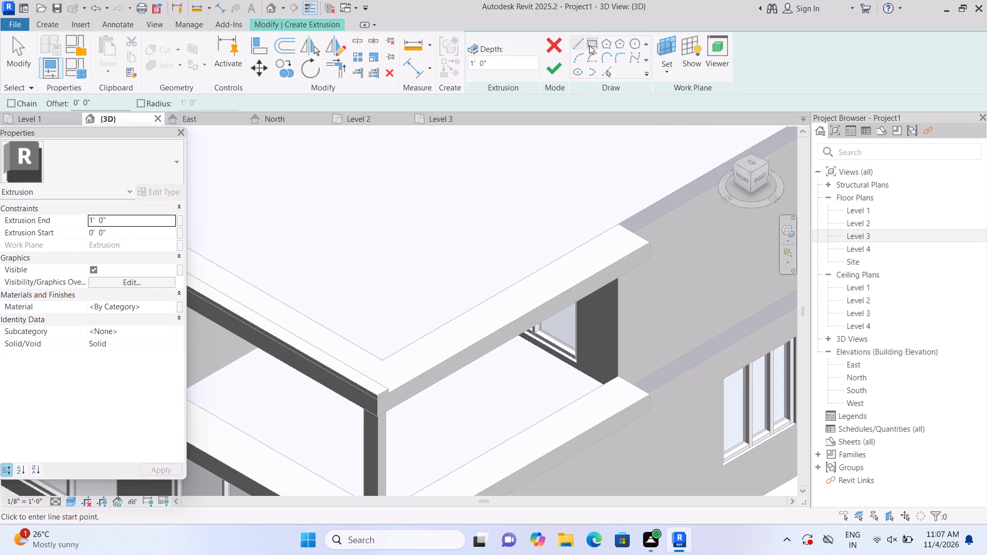
pyautogui.click(648, 239)
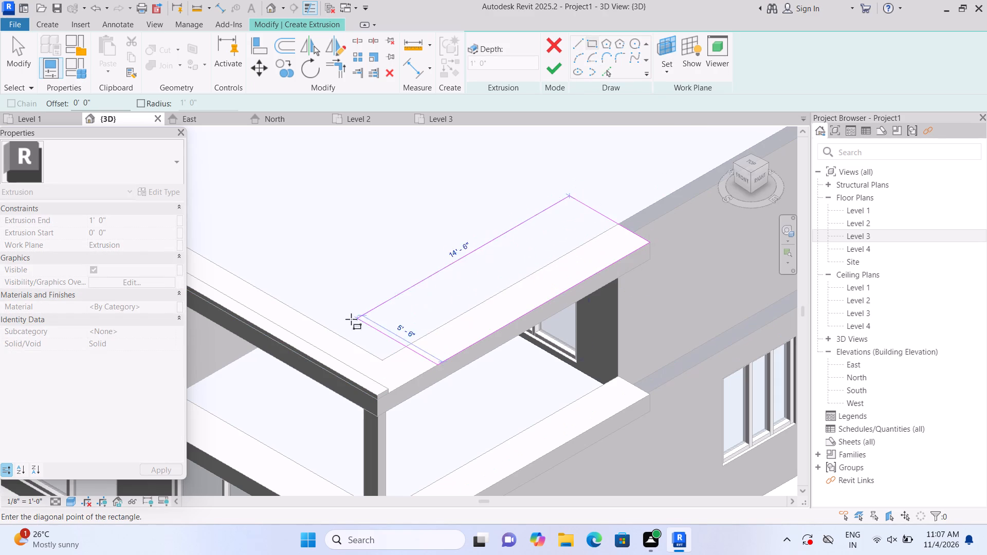
pyautogui.doubleClick(381, 383)
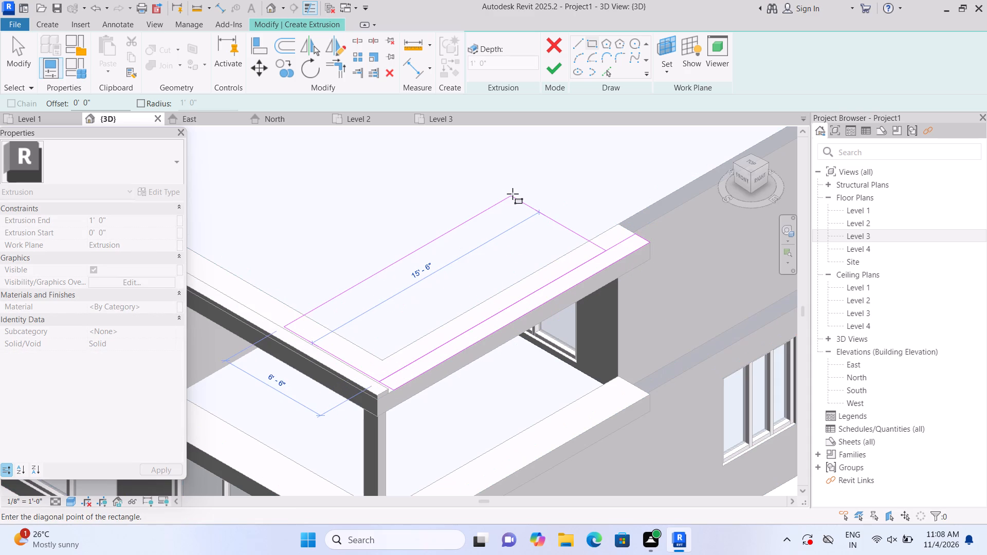
pyautogui.press('Escape')
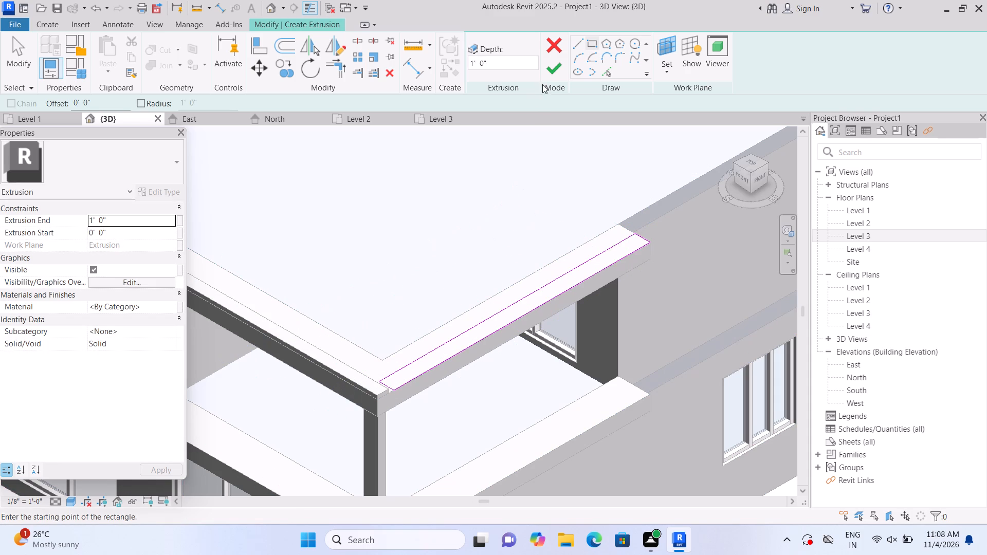
pyautogui.click(557, 70)
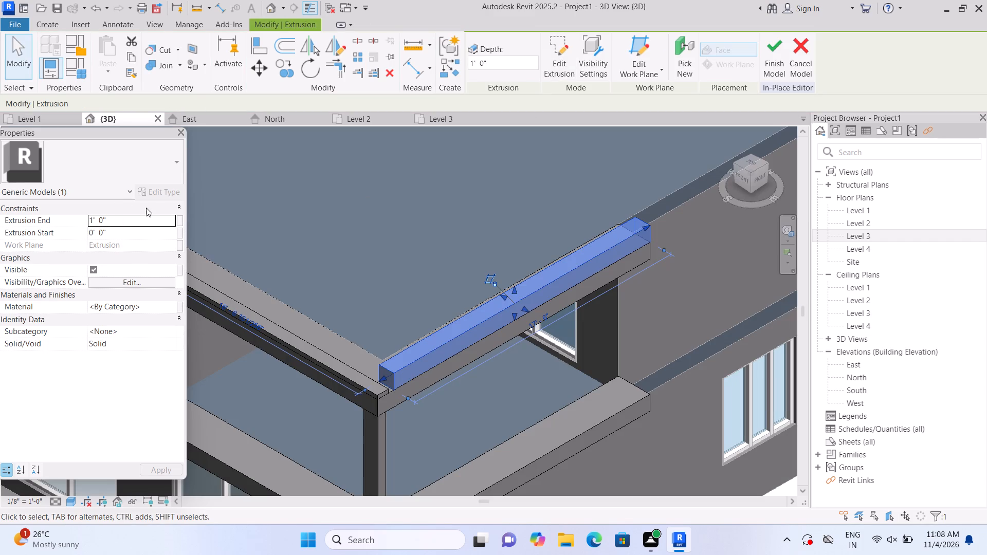
# Set the new side strip's extrusion end to 3".
pyautogui.click(146, 208)
pyautogui.press('Escape')
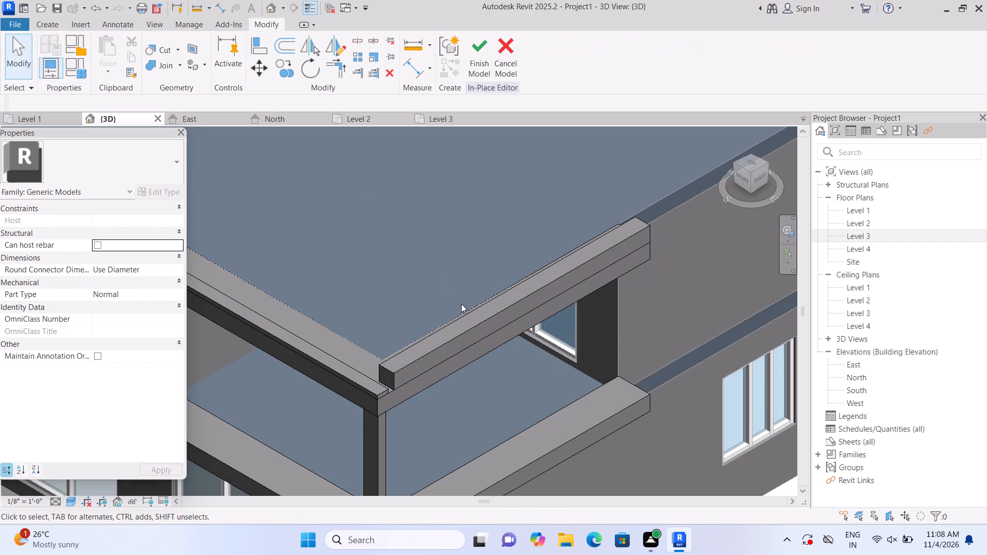
pyautogui.click(465, 313)
pyautogui.click(158, 224)
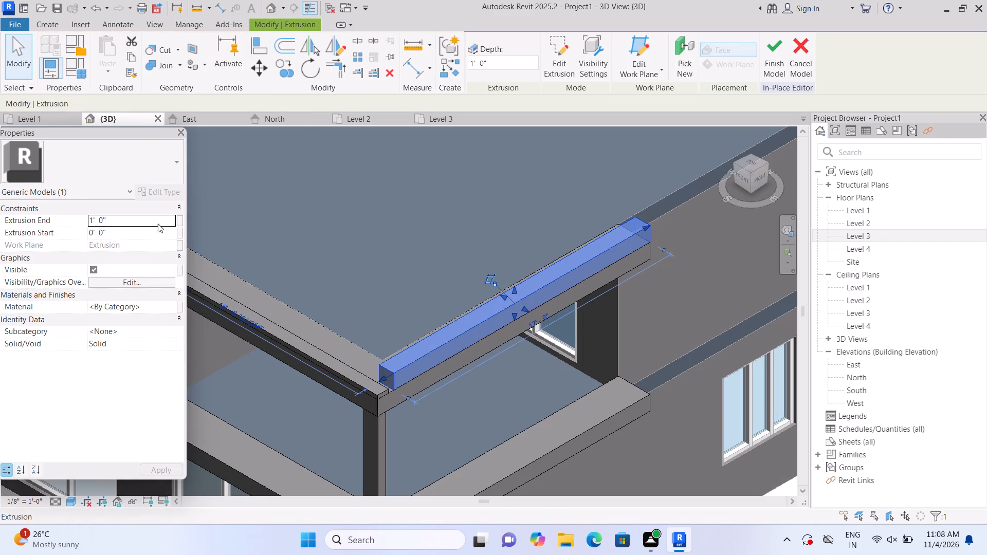
pyautogui.press('BackSpace')
pyautogui.write('3"')
pyautogui.press('Return')
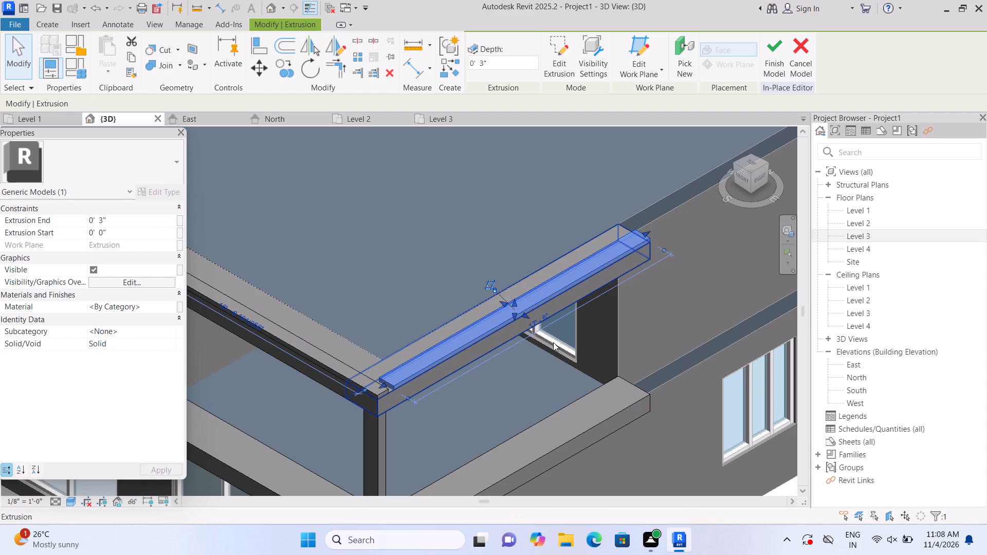
pyautogui.click(544, 383)
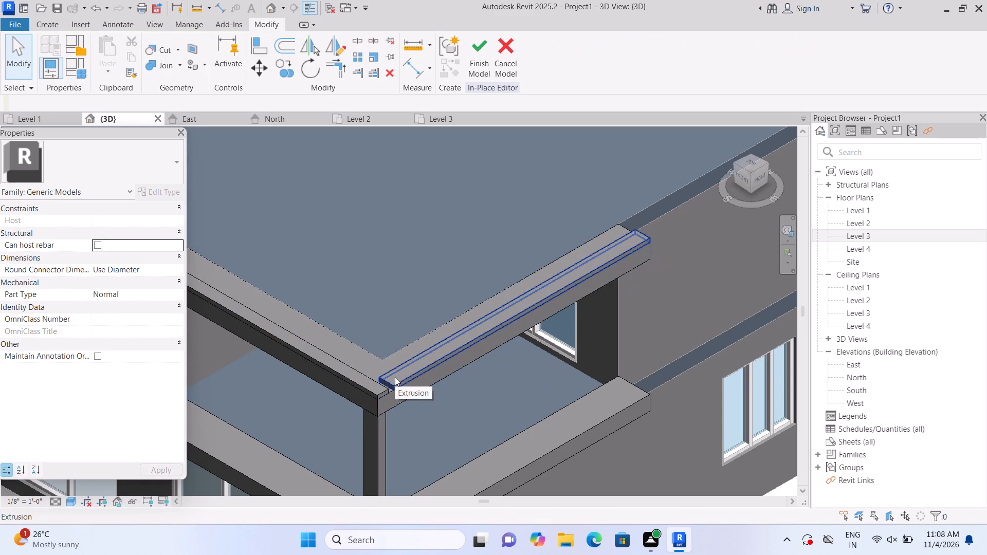
# Widen the front roof-edge strip outward past the beam's face and extend its corner end beyond the side beam.
pyautogui.moveTo(416, 384); pyautogui.dragTo(514, 385, button='middle')
pyautogui.middleClick(516, 386)
pyautogui.click(381, 349)
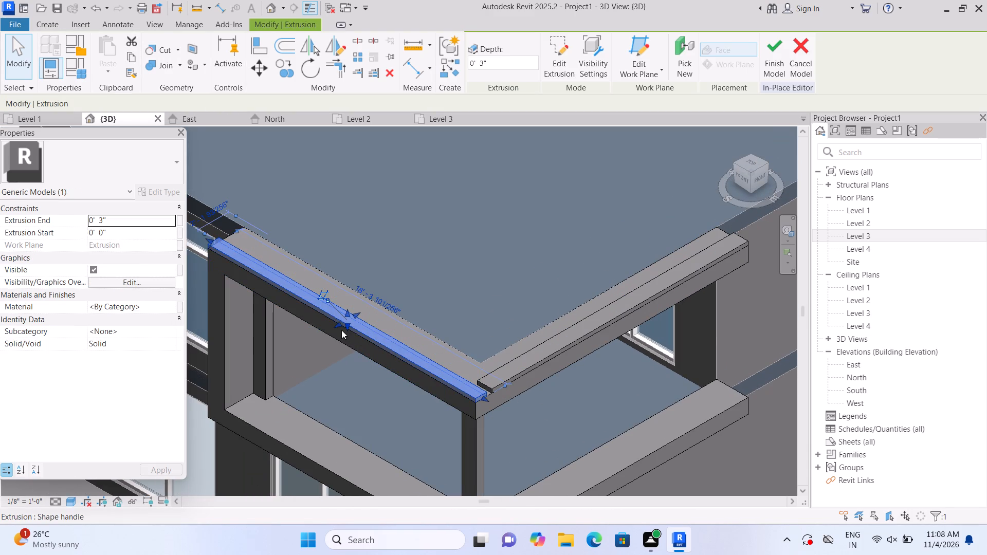
pyautogui.moveTo(337, 323); pyautogui.dragTo(331, 327)
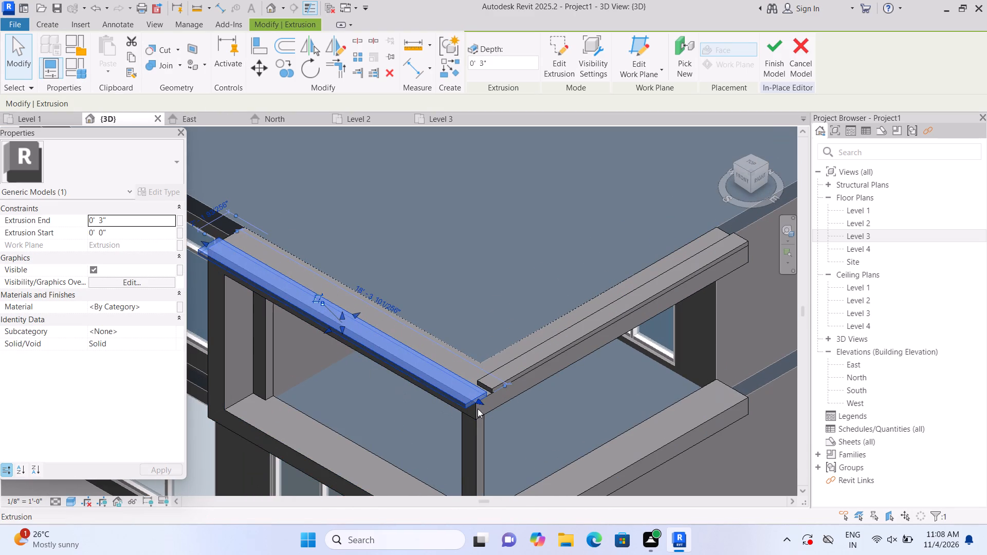
pyautogui.moveTo(478, 399); pyautogui.dragTo(490, 405)
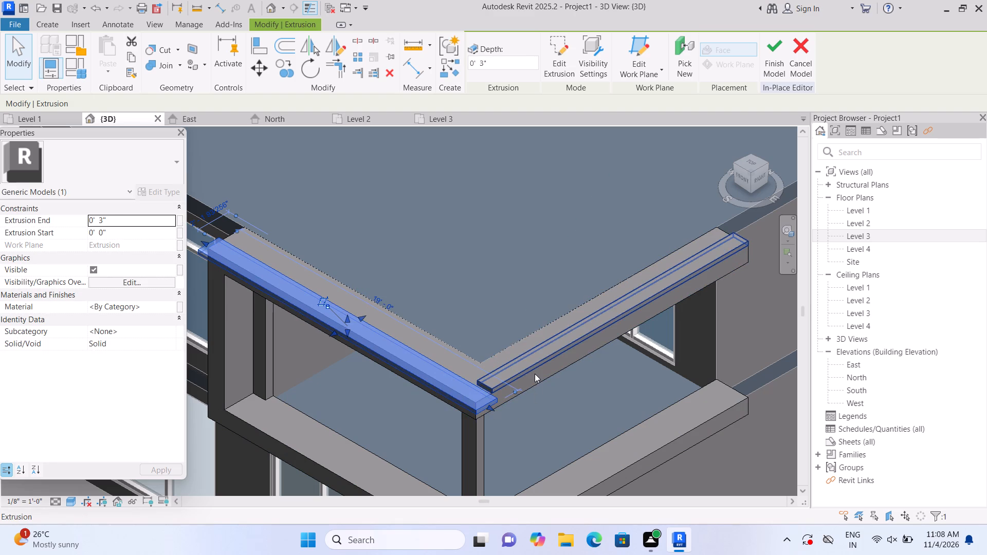
# Widen the side roof-edge strip outward past its beam and extend its corner end to meet the front strip.
pyautogui.click(535, 373)
pyautogui.moveTo(620, 313); pyautogui.dragTo(626, 317)
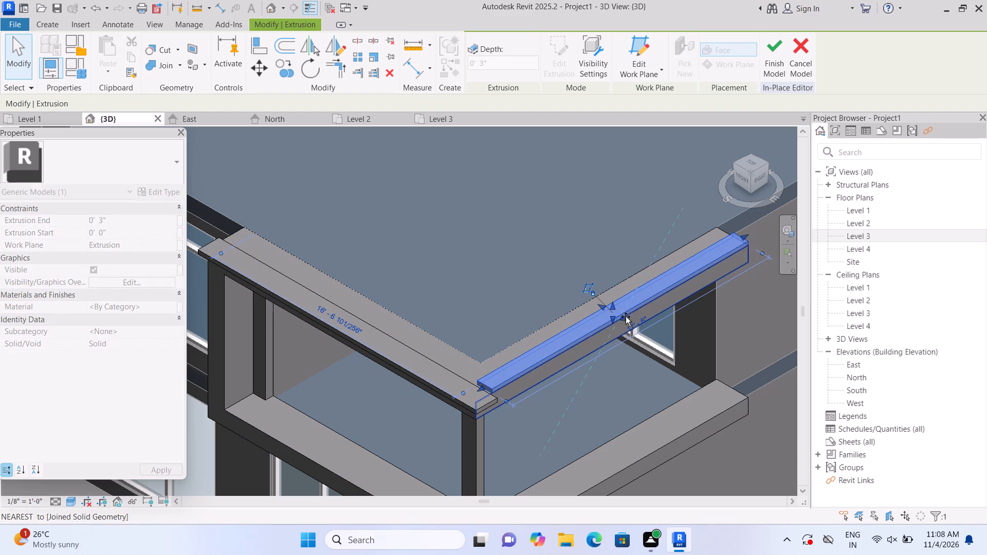
pyautogui.moveTo(626, 317); pyautogui.dragTo(633, 323)
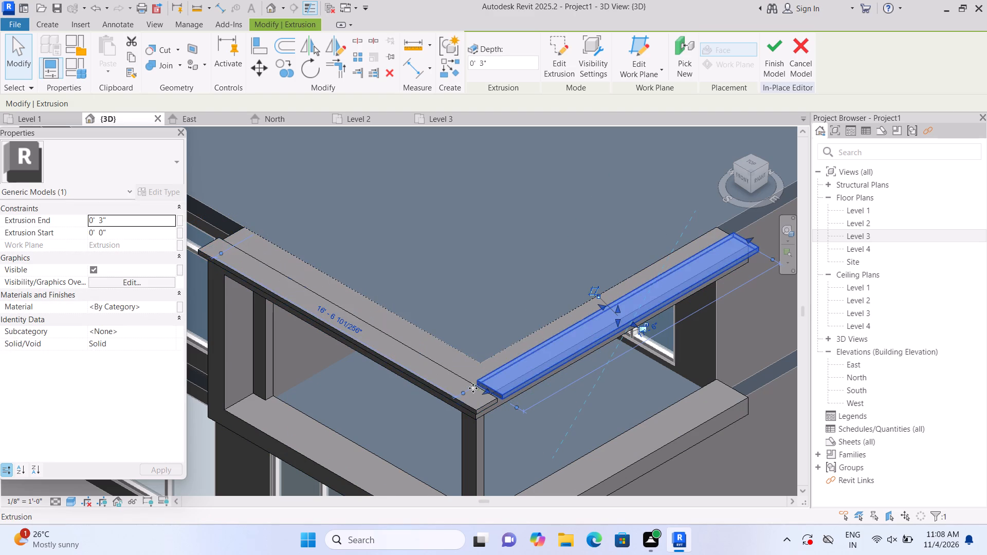
pyautogui.click(486, 394)
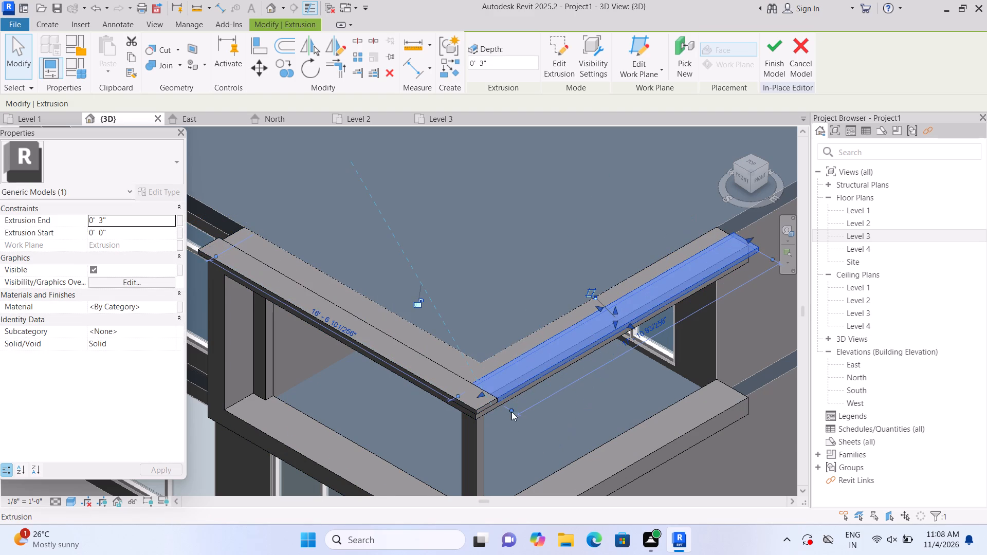
pyautogui.click(513, 426)
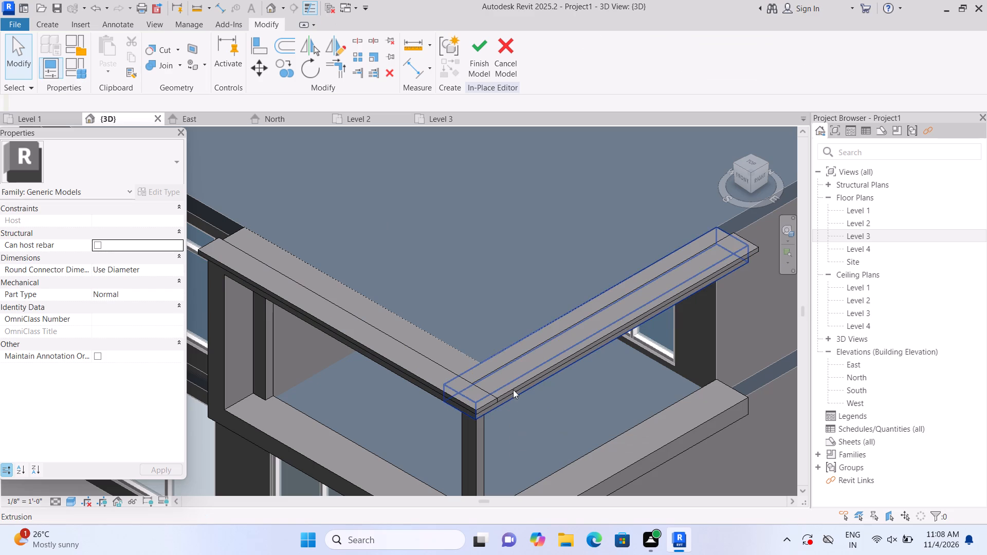
pyautogui.click(480, 408)
pyautogui.click(491, 406)
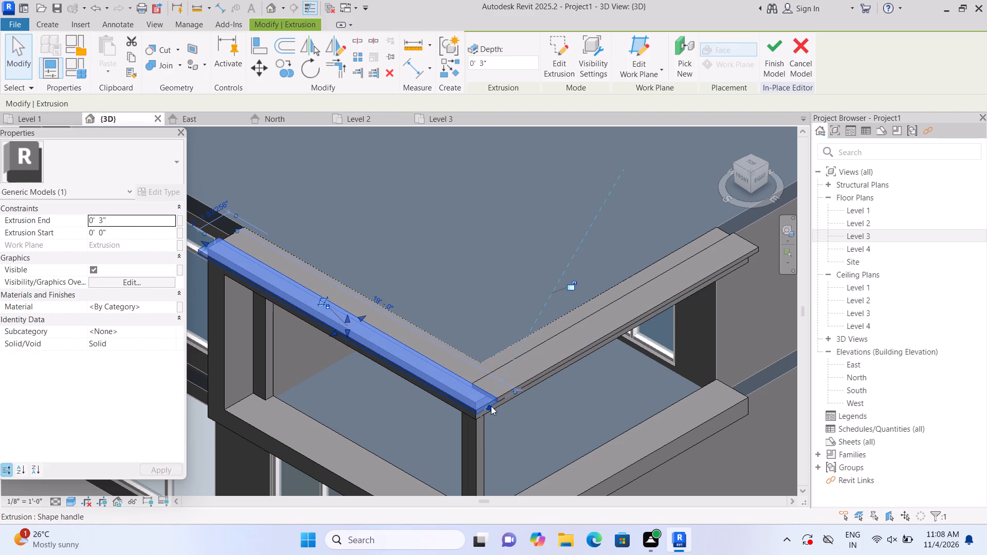
pyautogui.click(500, 408)
pyautogui.click(501, 424)
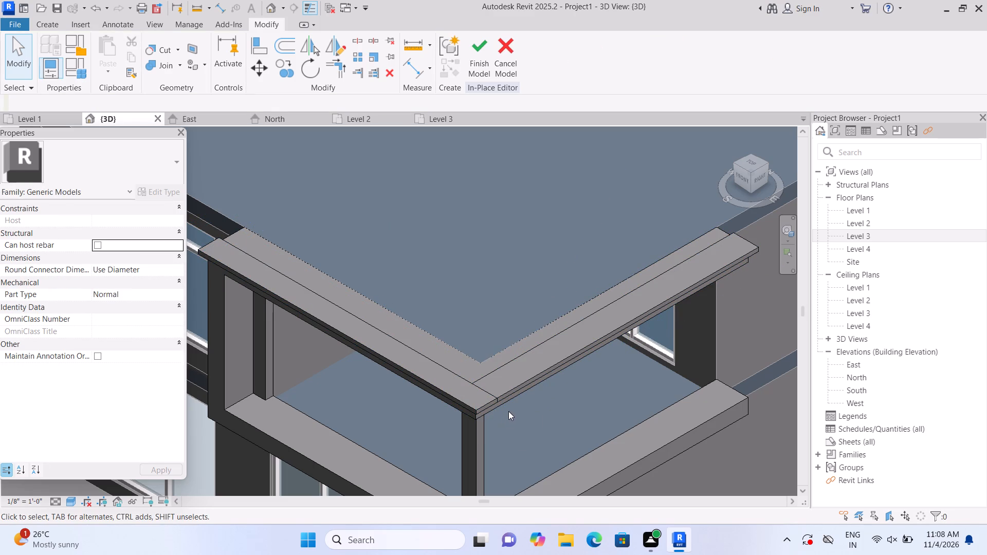
# Pull back the side strip's far end so it sits nearly flush with the end of the side beam.
pyautogui.keyDown('shift'); pyautogui.moveTo(525, 416); pyautogui.dragTo(519, 312, button='middle'); pyautogui.keyUp('shift')
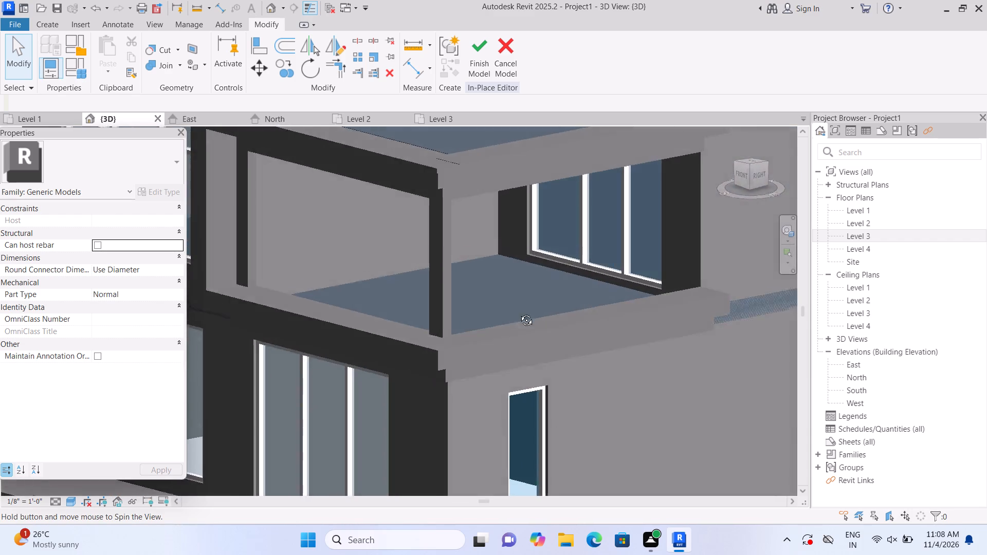
pyautogui.keyDown('shift'); pyautogui.moveTo(519, 312); pyautogui.dragTo(533, 339, button='middle'); pyautogui.keyUp('shift')
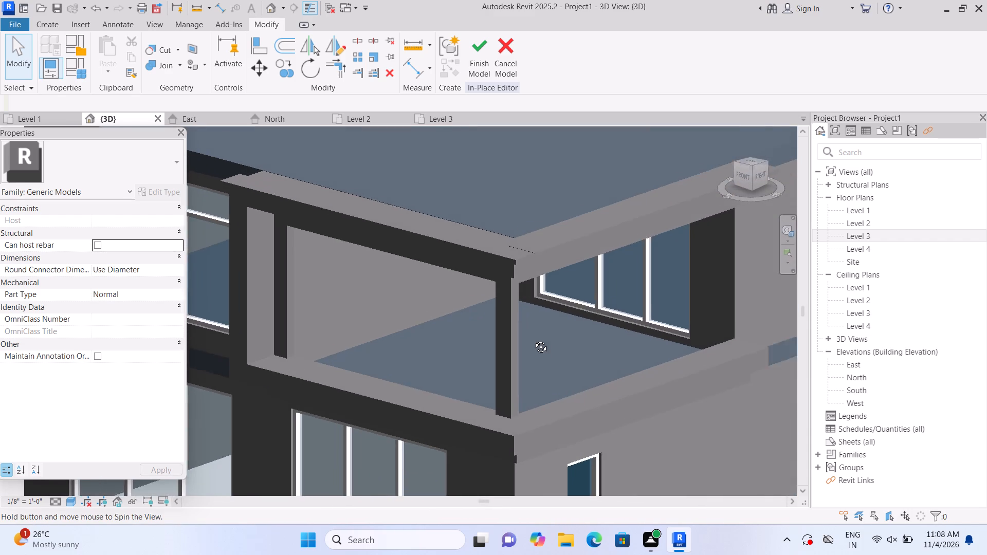
pyautogui.keyDown('shift'); pyautogui.moveTo(533, 339); pyautogui.dragTo(528, 341, button='middle'); pyautogui.keyUp('shift')
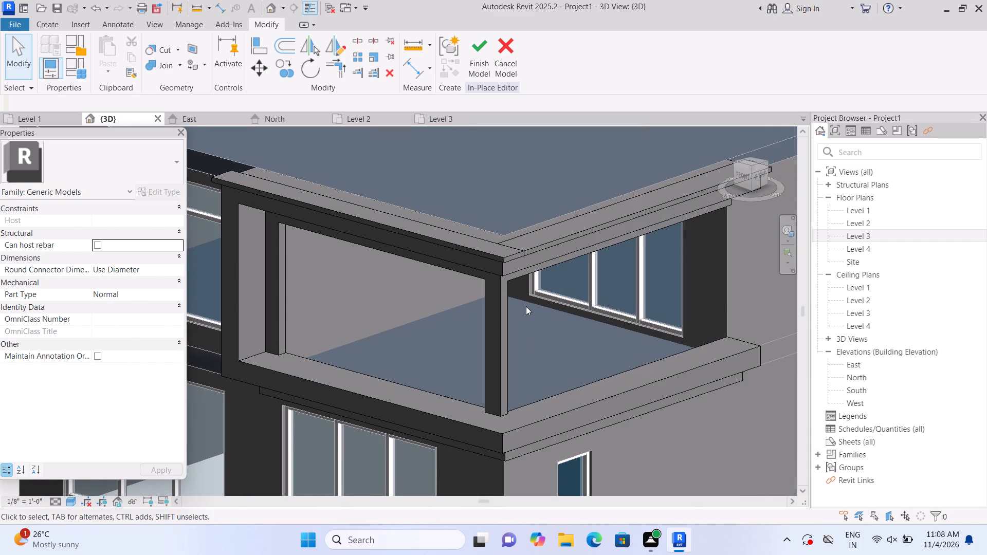
pyautogui.scroll(1, 526, 307)
pyautogui.scroll(-2, 530, 312)
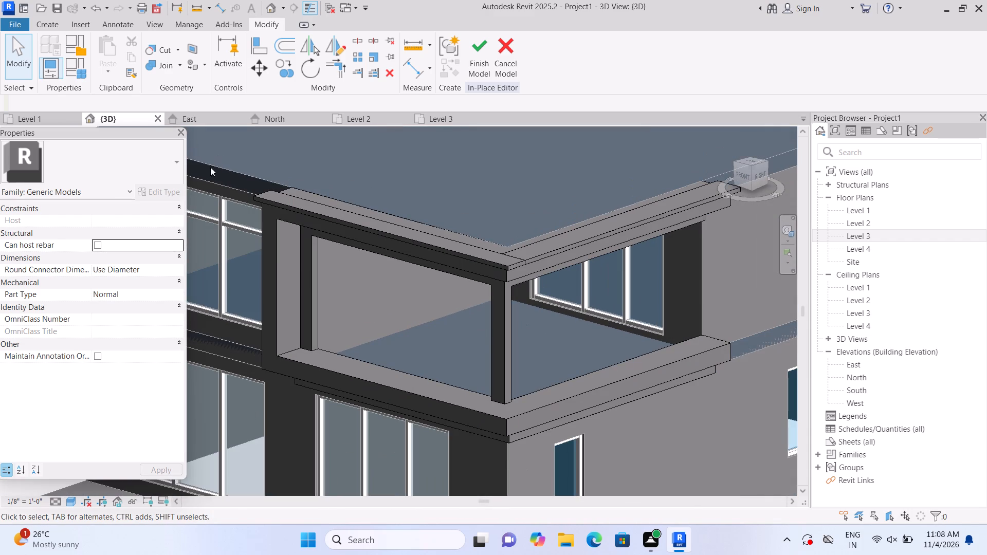
pyautogui.moveTo(563, 339); pyautogui.dragTo(436, 361, button='middle')
pyautogui.scroll(1, 551, 198)
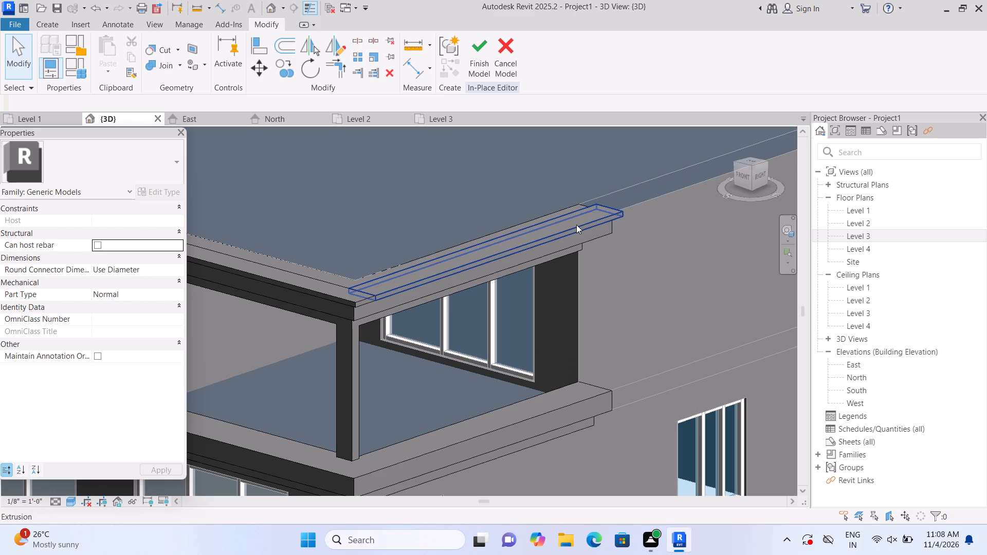
pyautogui.click(576, 225)
pyautogui.click(613, 207)
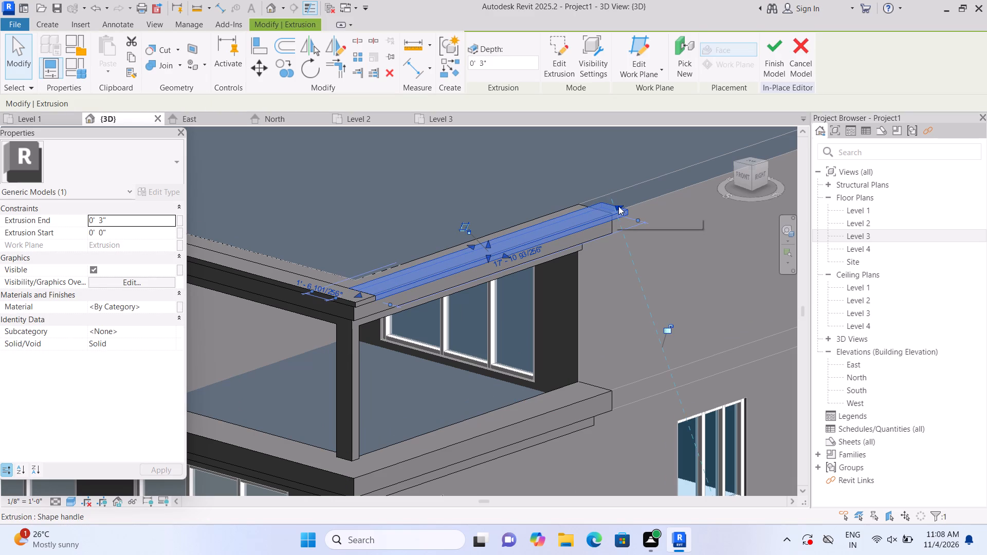
pyautogui.moveTo(614, 209); pyautogui.dragTo(603, 216)
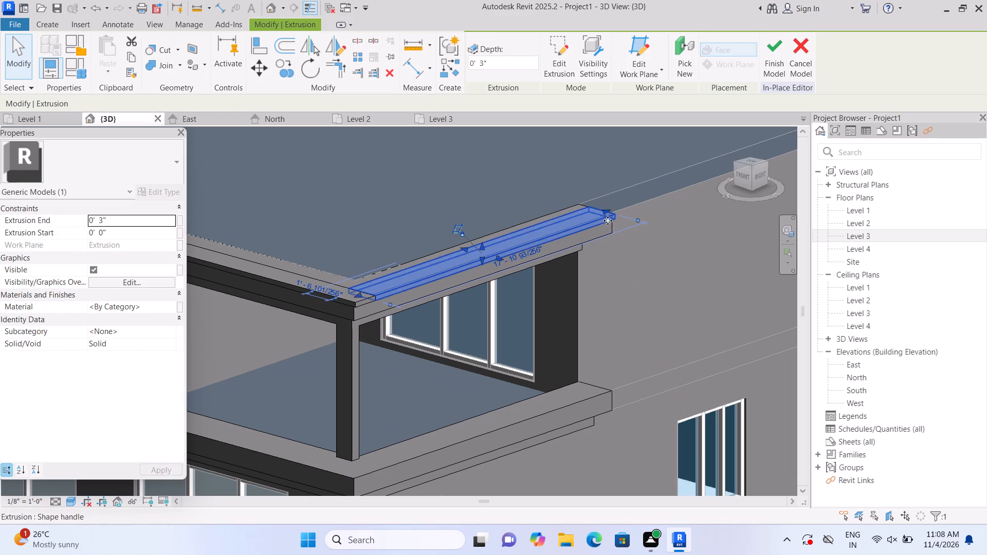
pyautogui.press('Escape')
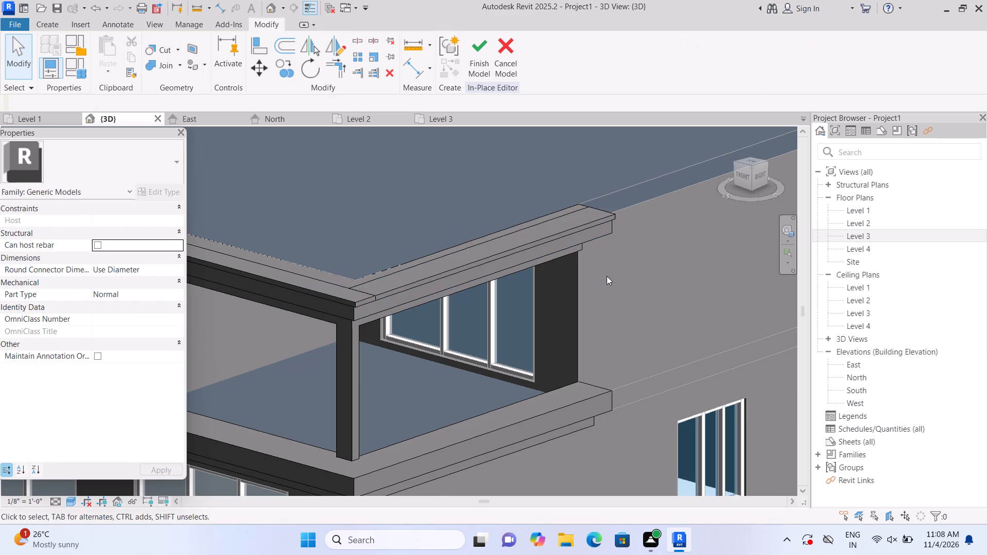
# Join the side roof-edge strip with the balcony frame geometry.
pyautogui.moveTo(624, 276); pyautogui.dragTo(708, 312, button='middle')
pyautogui.moveTo(571, 317); pyautogui.dragTo(787, 379, button='middle')
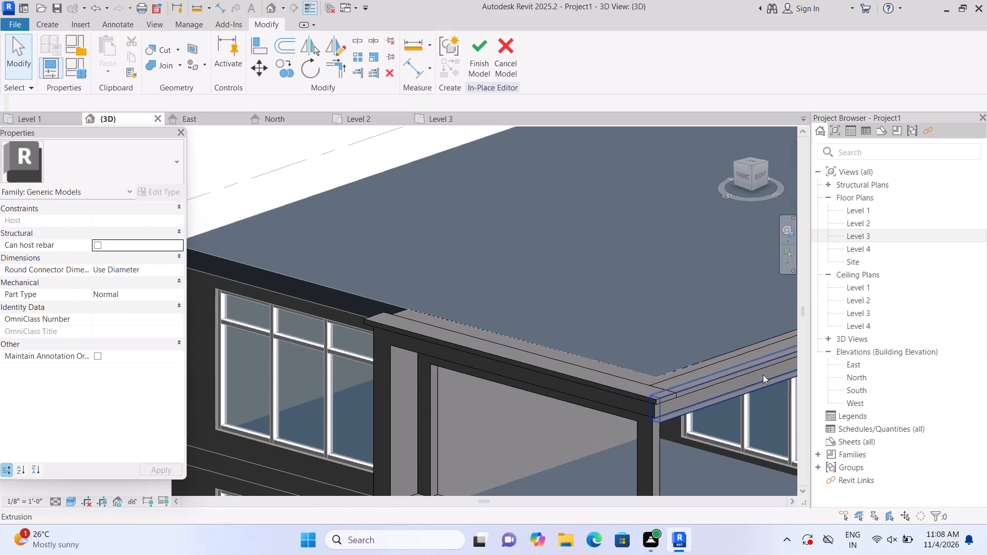
pyautogui.moveTo(536, 279); pyautogui.dragTo(459, 217, button='middle')
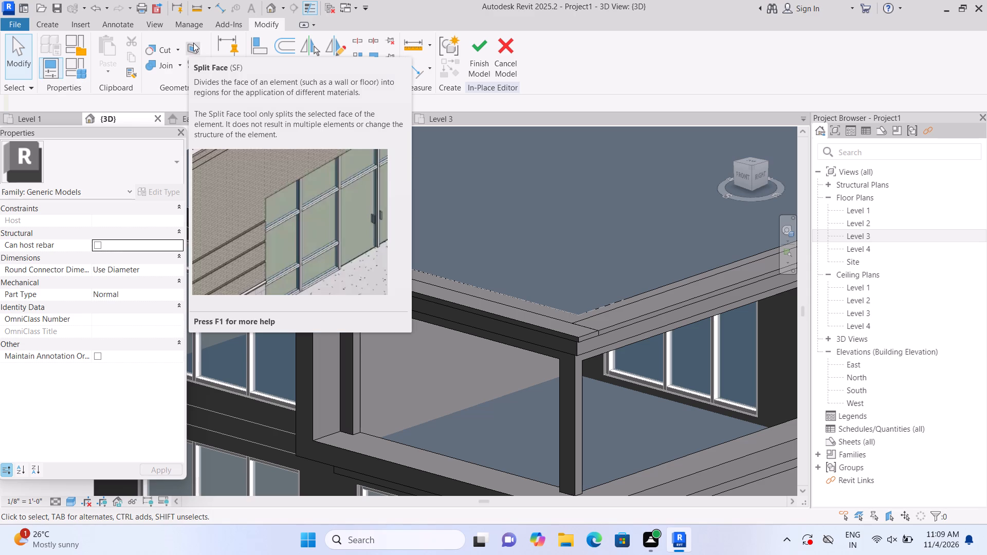
pyautogui.scroll(-2, 420, 272)
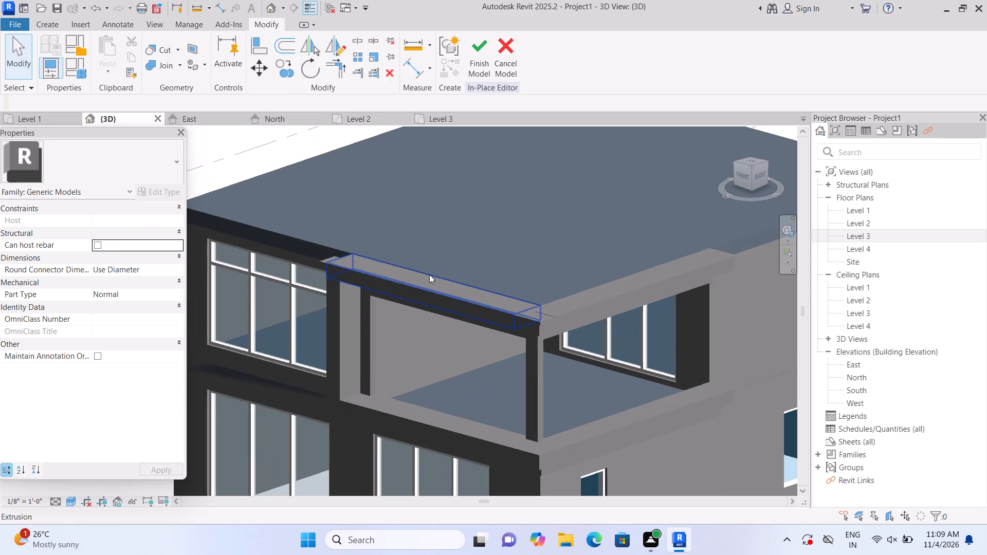
pyautogui.scroll(2, 432, 289)
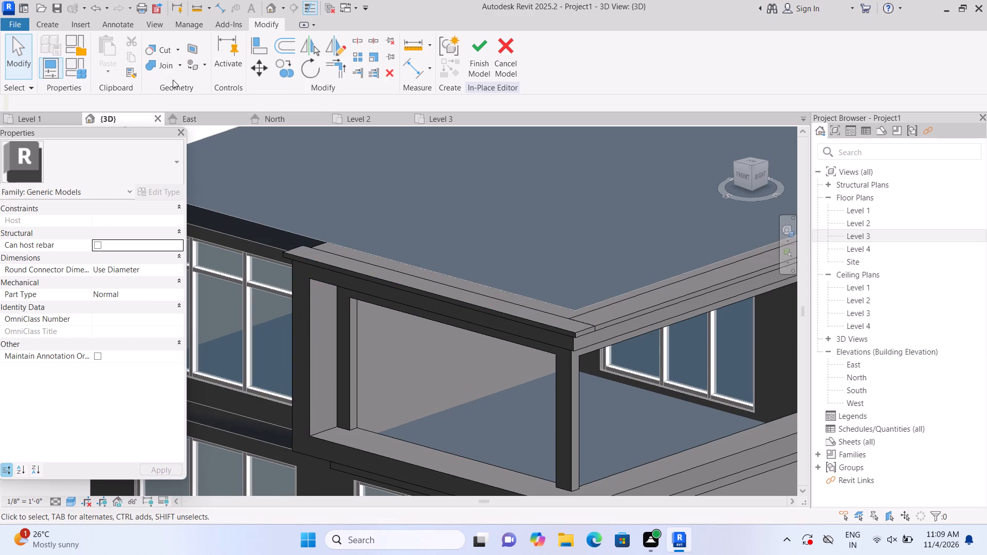
pyautogui.click(182, 66)
pyautogui.click(192, 87)
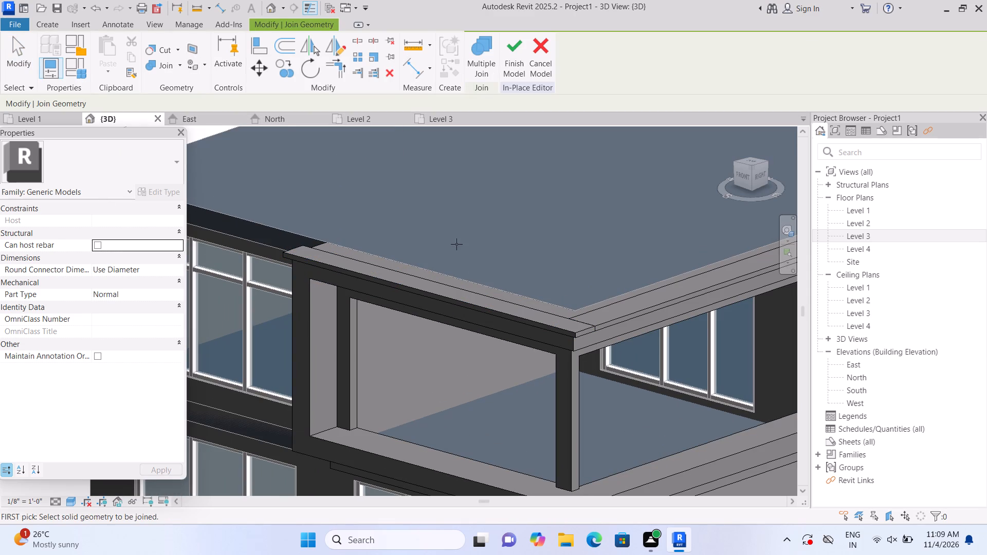
pyautogui.click(476, 294)
pyautogui.click(597, 311)
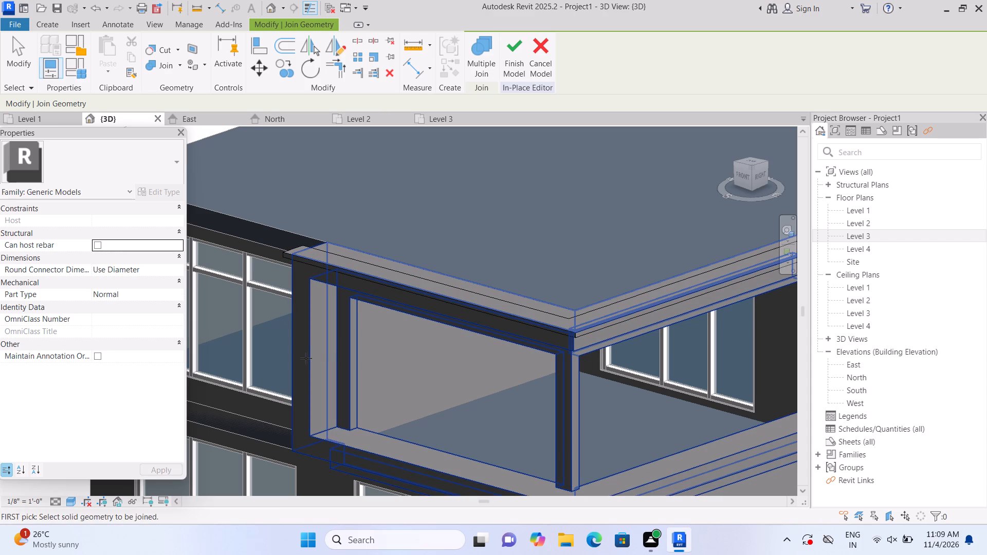
# Examine the joined balcony frame and its roof-edge strips in the 3D view, up close and against the whole house.
pyautogui.press('Escape')
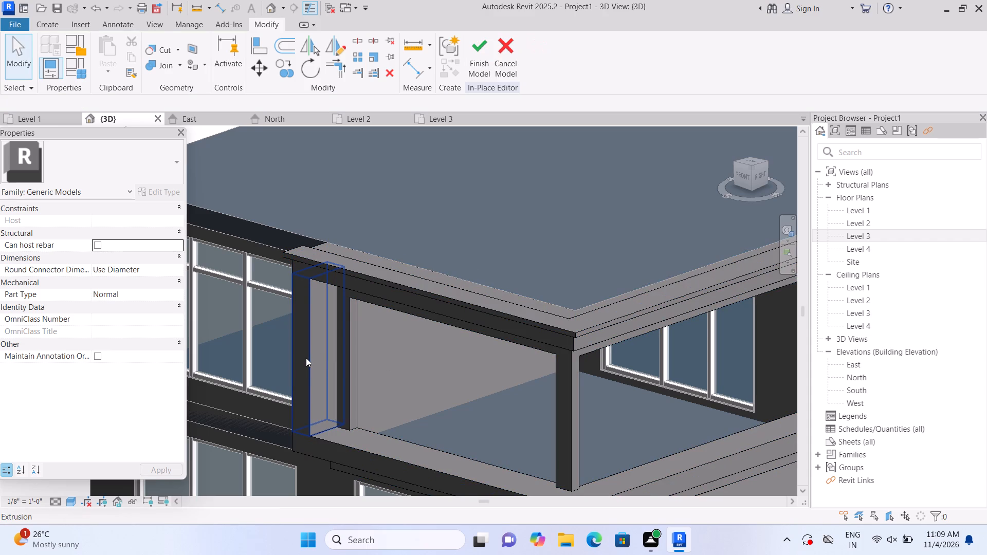
pyautogui.scroll(-6, 306, 357)
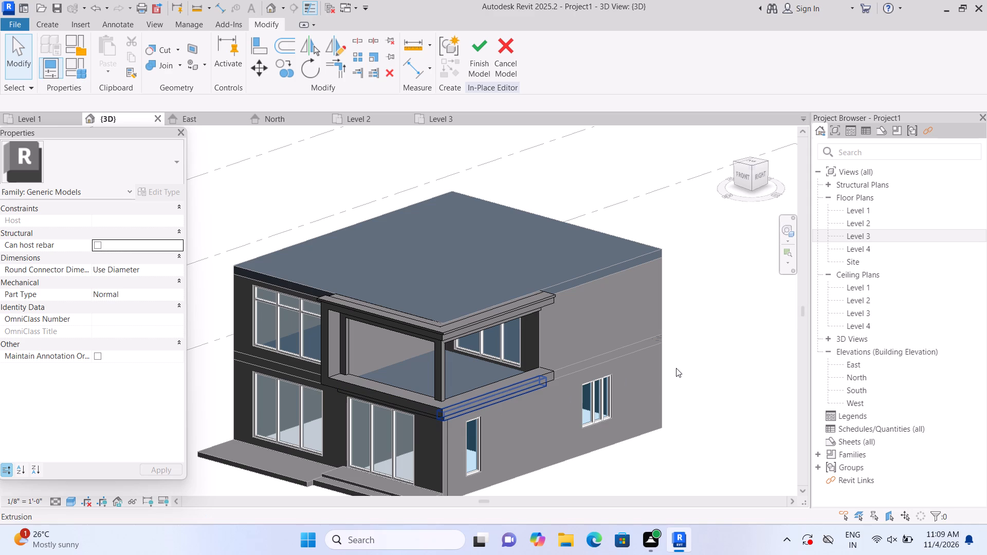
pyautogui.scroll(1, 309, 335)
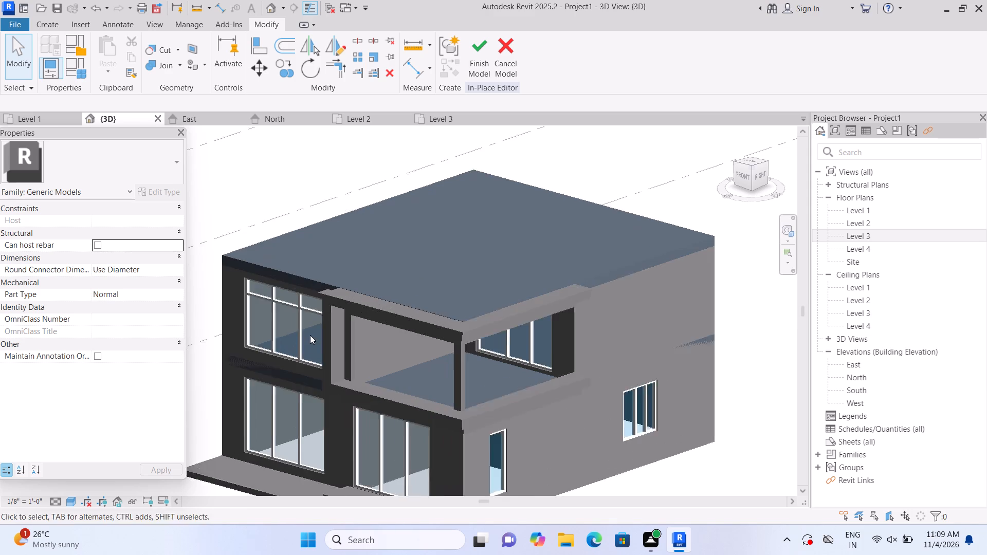
pyautogui.scroll(1, 310, 335)
pyautogui.scroll(5, 394, 331)
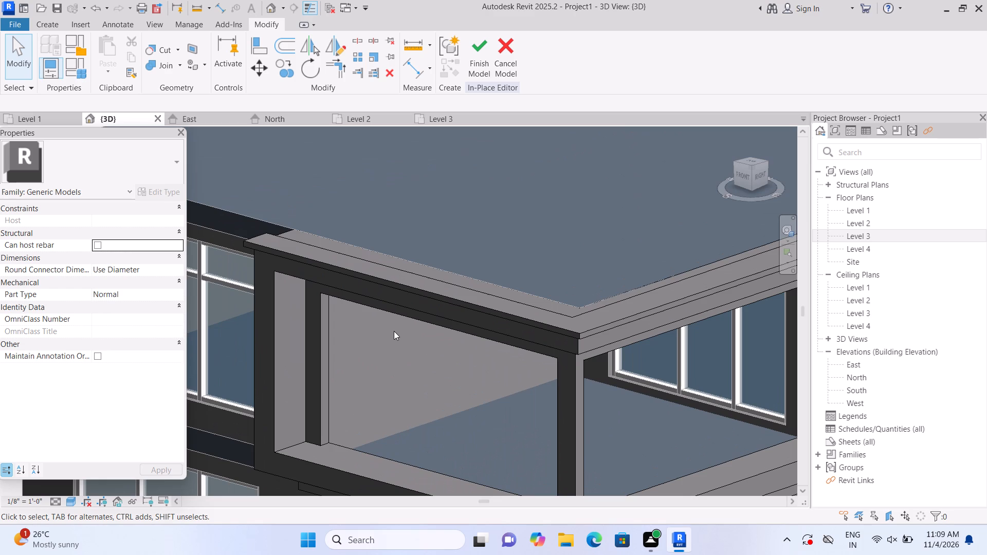
pyautogui.scroll(-5, 394, 331)
pyautogui.scroll(1, 394, 331)
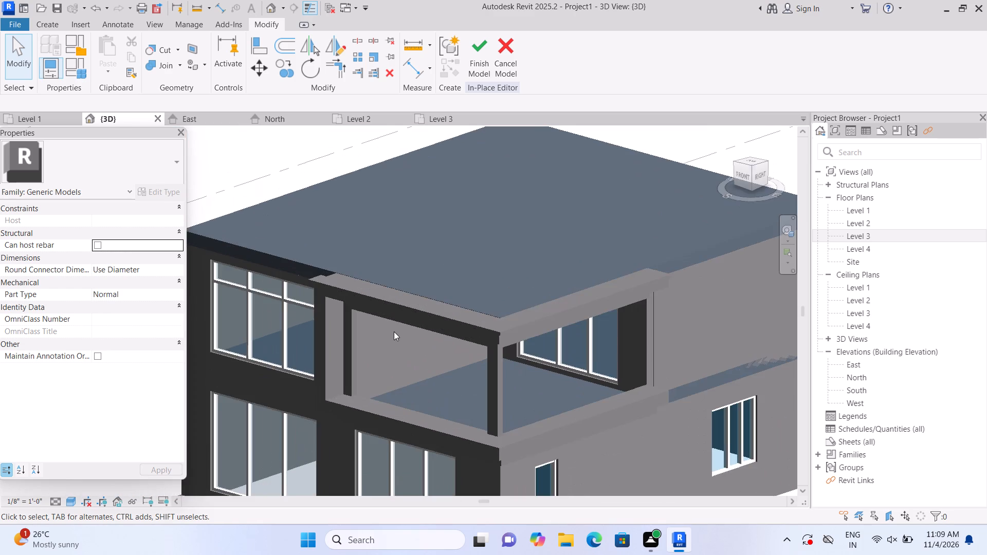
pyautogui.scroll(-1, 394, 331)
pyautogui.scroll(2, 394, 331)
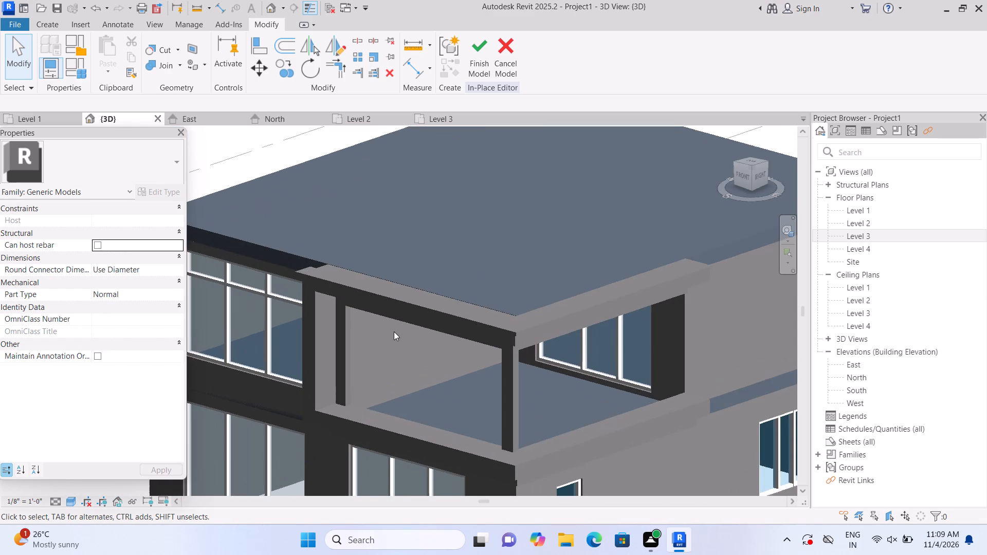
pyautogui.scroll(-4, 394, 331)
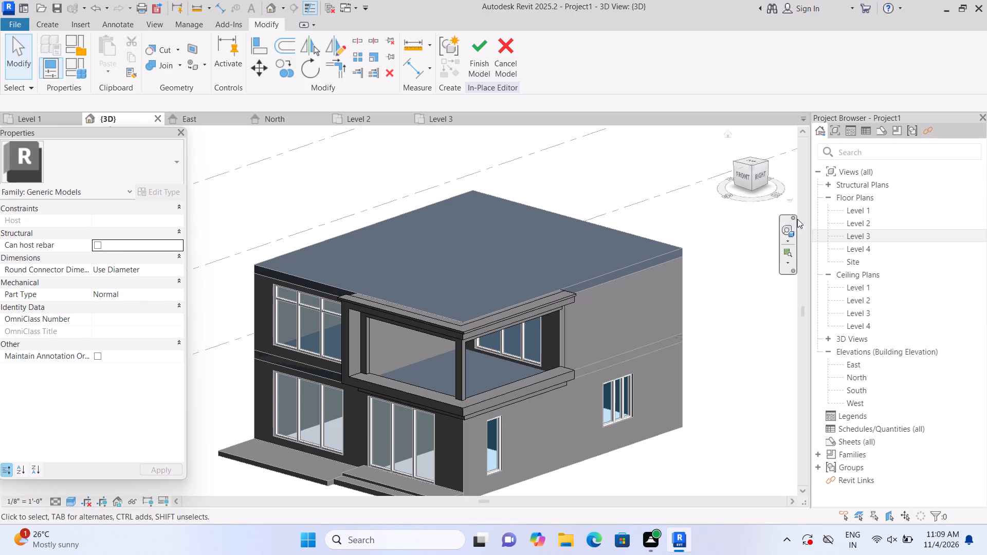
# Open the Level 2 floor plan and finish the in-place model of the balcony frame.
pyautogui.doubleClick(858, 213)
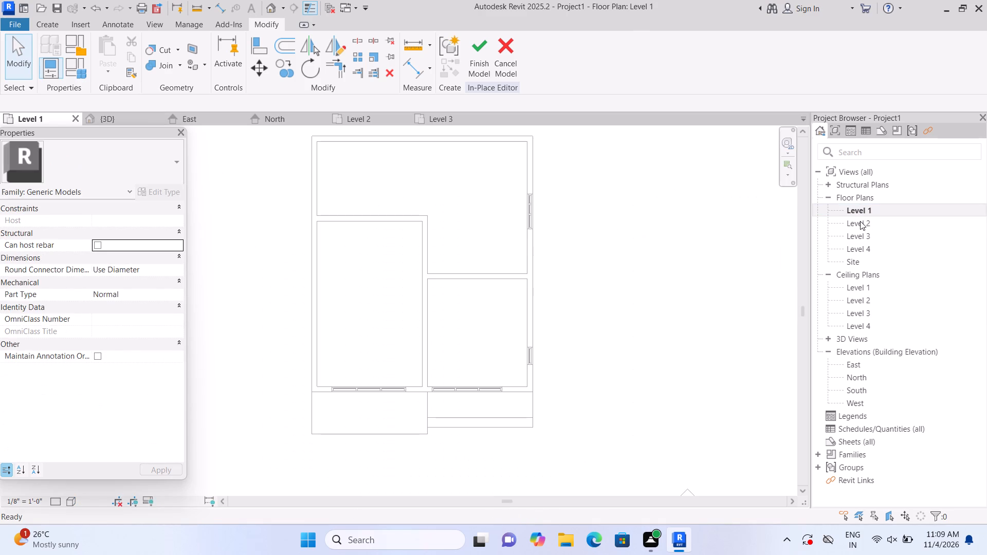
pyautogui.tripleClick(860, 221)
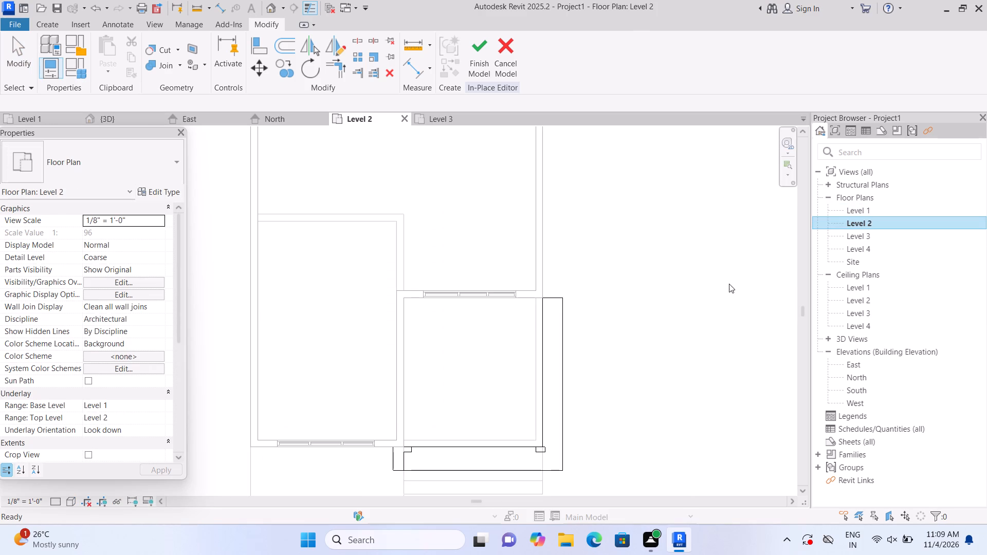
pyautogui.scroll(-2, 730, 283)
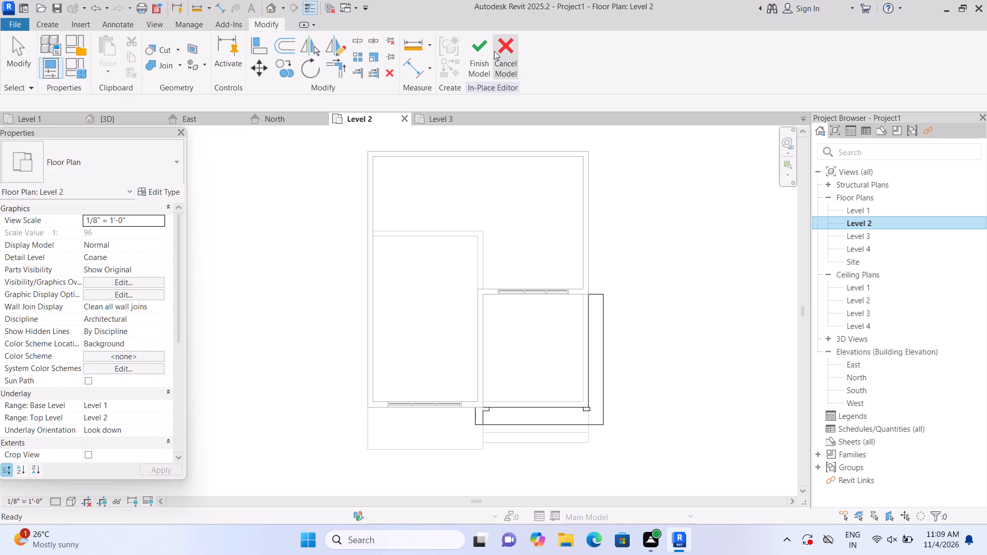
pyautogui.click(476, 58)
# Start the architectural Wall tool on the Level 2 plan without saving the project.
pyautogui.doubleClick(66, 21)
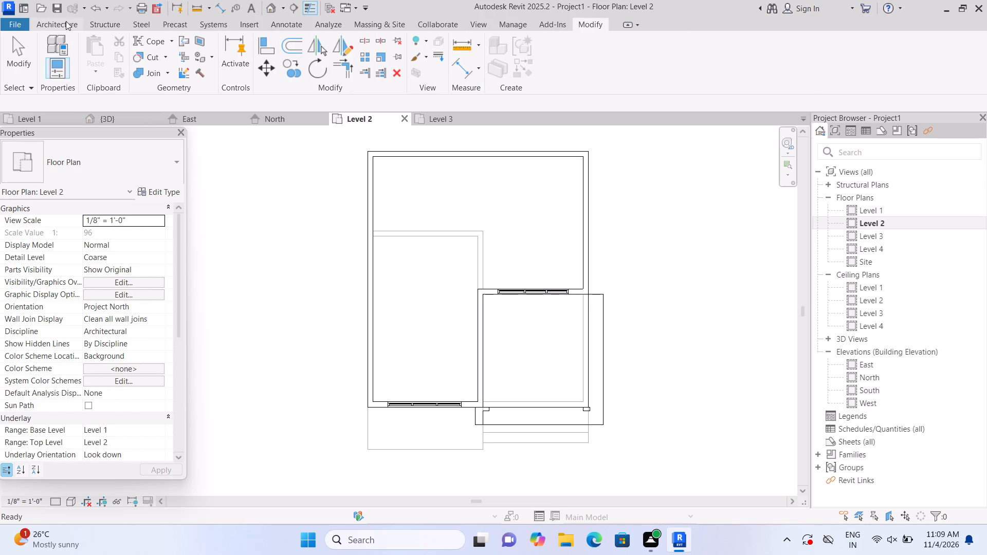
pyautogui.click(62, 47)
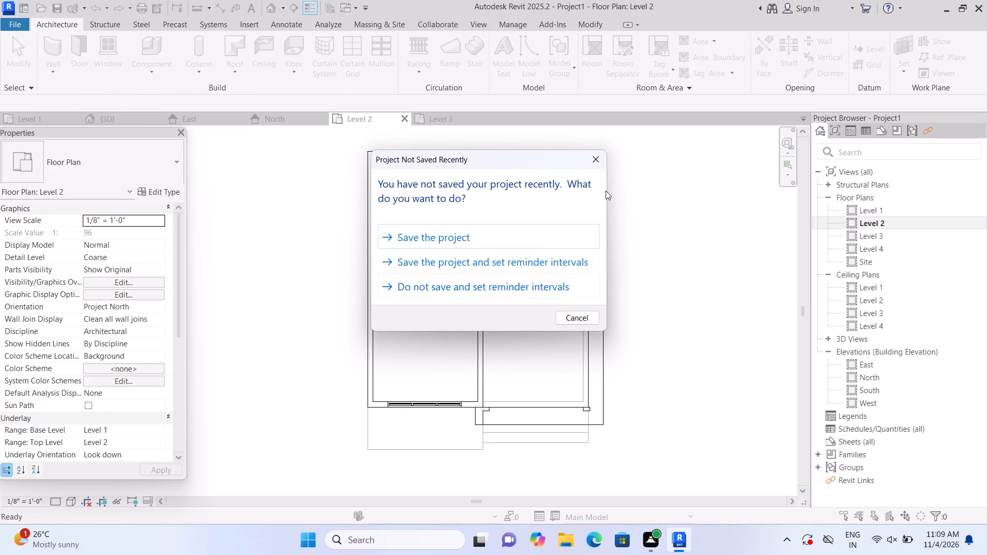
pyautogui.click(596, 165)
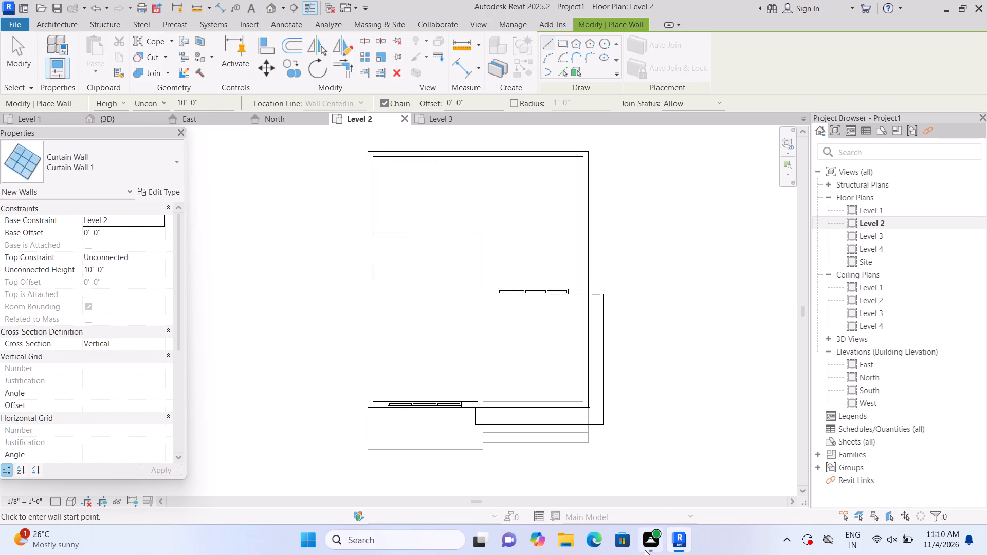
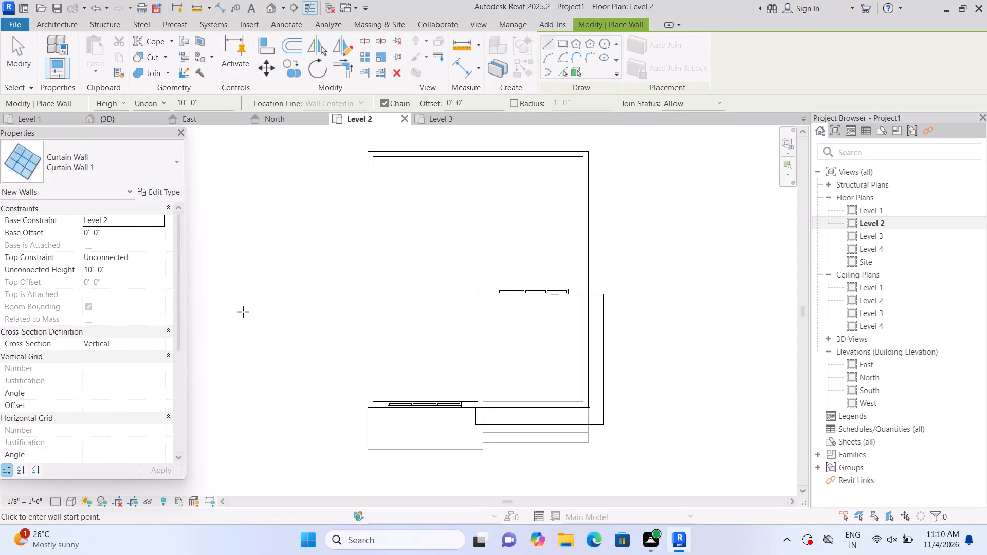
# Draw a Curtain Wall 1 glass wall about 13'-5" long between the two front posts of the Level 2 balcony.
pyautogui.moveTo(504, 433); pyautogui.dragTo(453, 425, button='middle')
pyautogui.scroll(8, 454, 417)
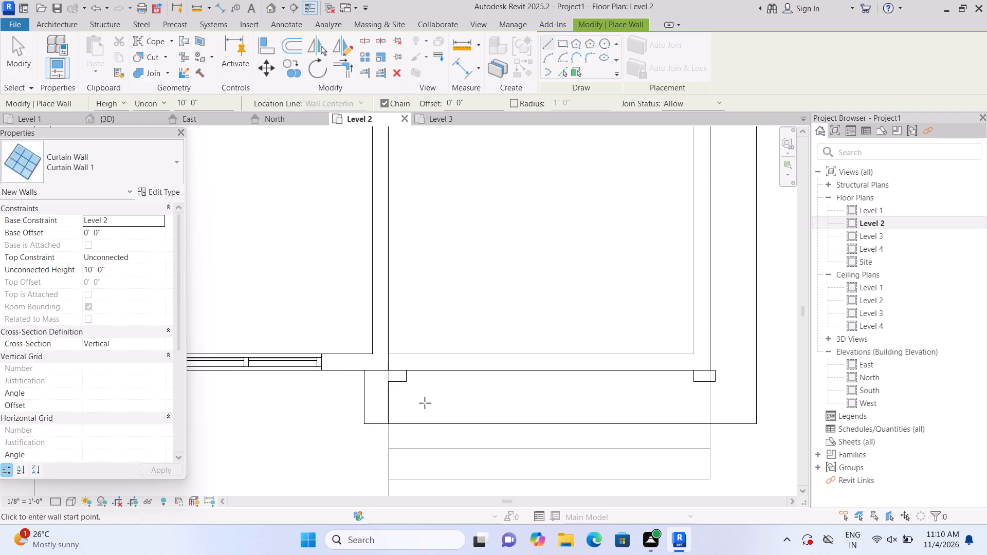
pyautogui.click(408, 365)
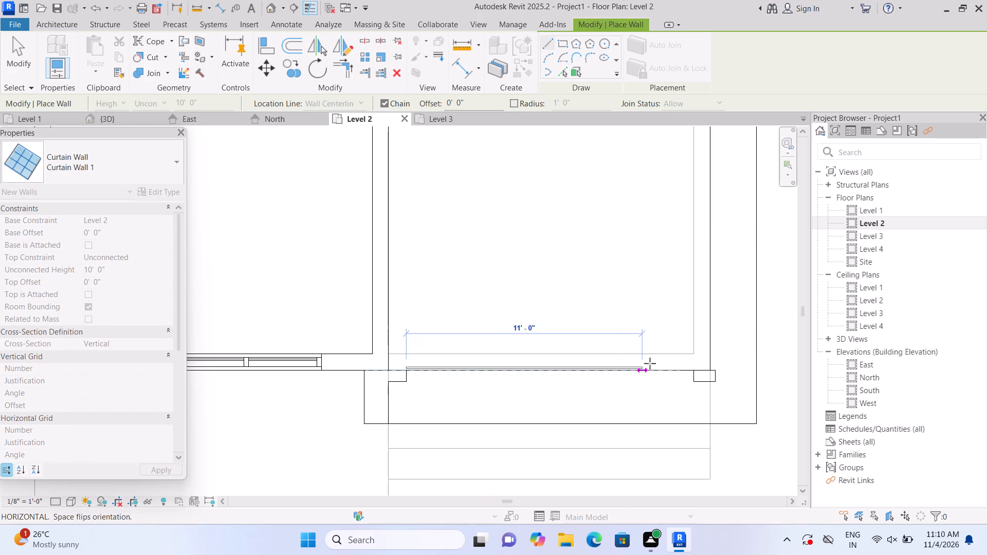
pyautogui.click(696, 365)
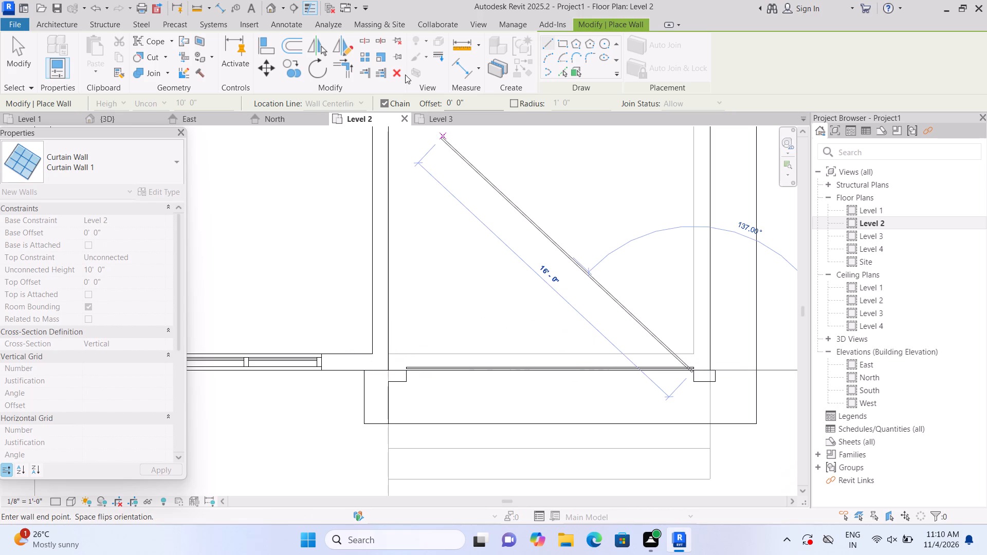
# In the 3D view, reshape the front balcony curtain wall into a low glass railing, with a 2' 0" base offset and a lowered top.
pyautogui.click(272, 8)
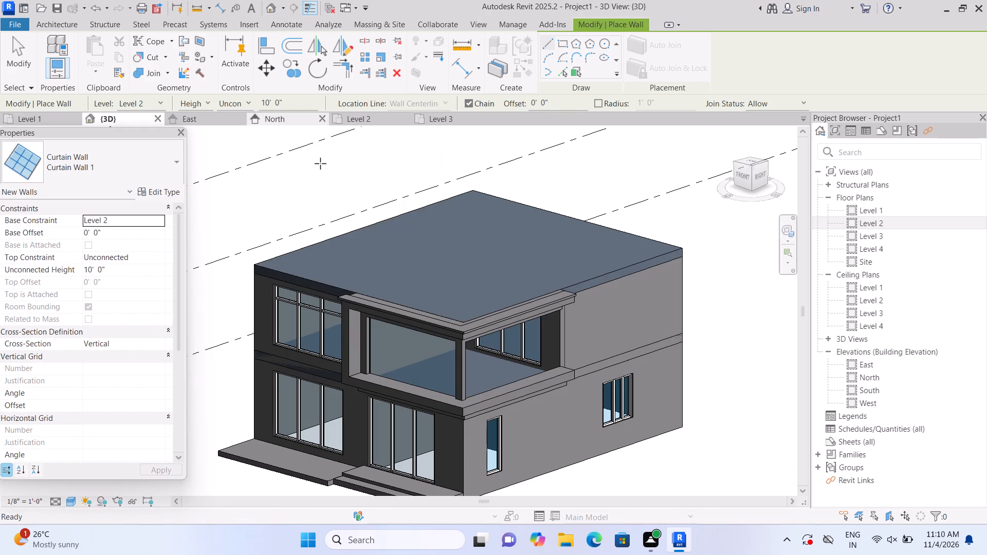
pyautogui.press('Escape')
pyautogui.scroll(1, 358, 399)
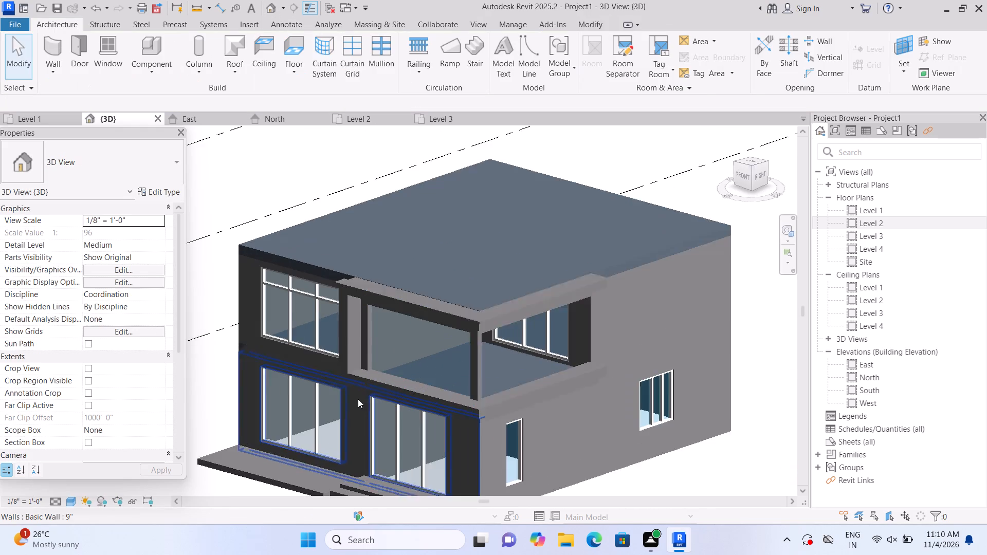
pyautogui.scroll(4, 358, 399)
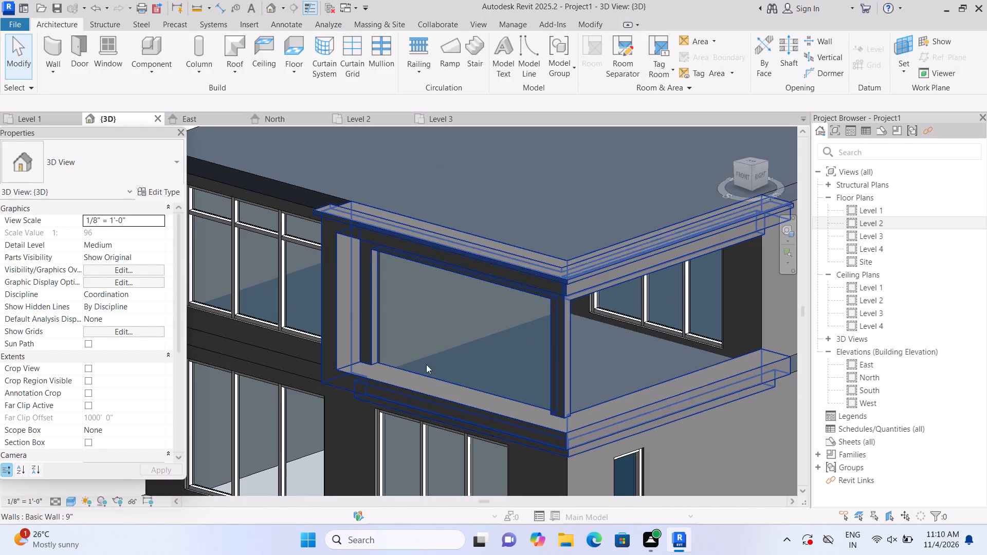
pyautogui.click(449, 344)
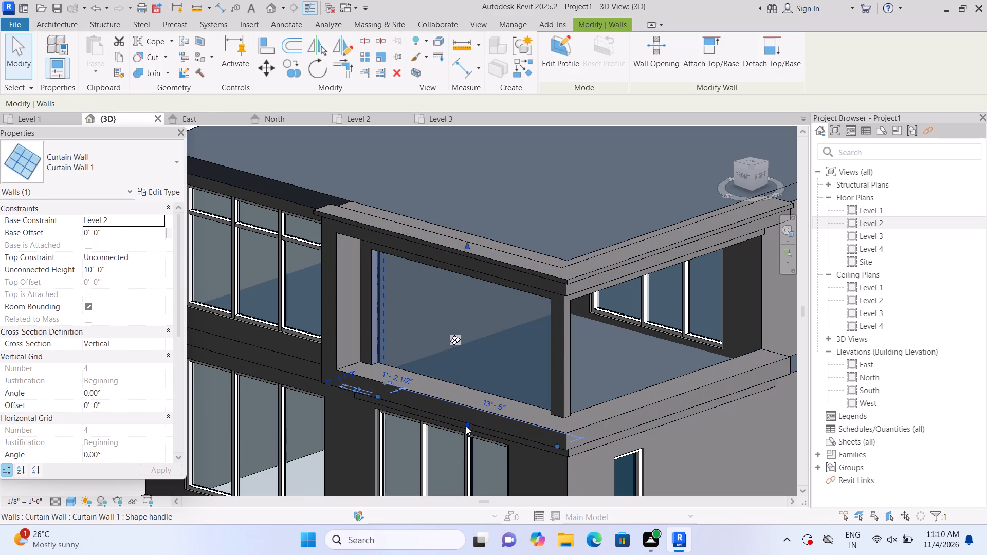
pyautogui.moveTo(466, 426); pyautogui.dragTo(472, 386)
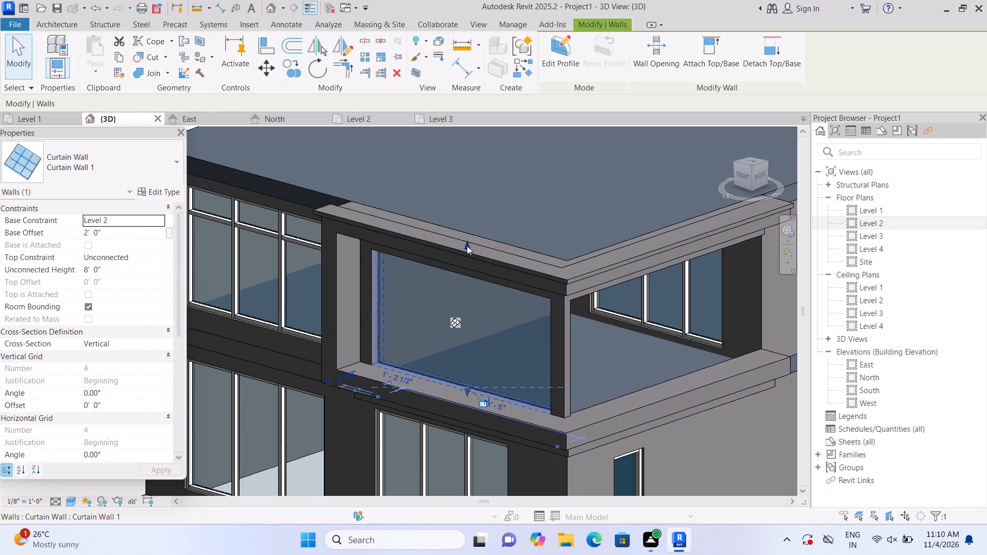
pyautogui.moveTo(467, 243); pyautogui.dragTo(454, 329)
pyautogui.press('Escape')
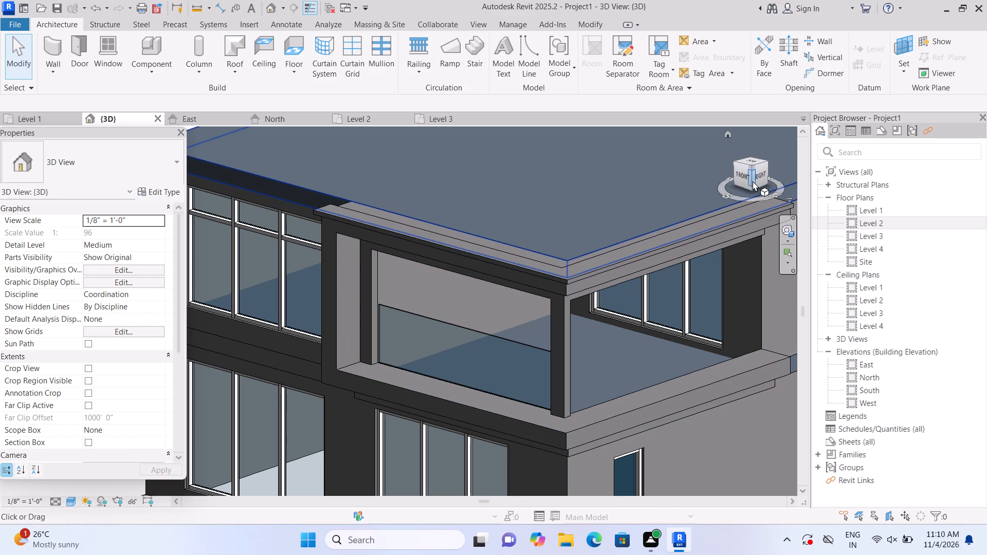
# On the Level 2 plan, draw a Curtain Wall 1 along the balcony's open side, about 16' from the corner post to the house wall.
pyautogui.tripleClick(851, 221)
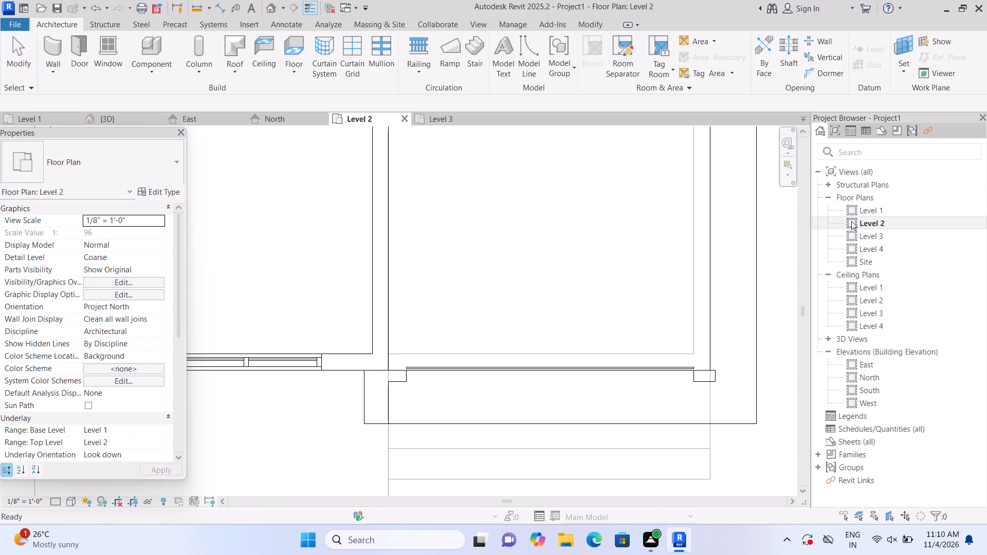
pyautogui.doubleClick(58, 48)
pyautogui.click(728, 57)
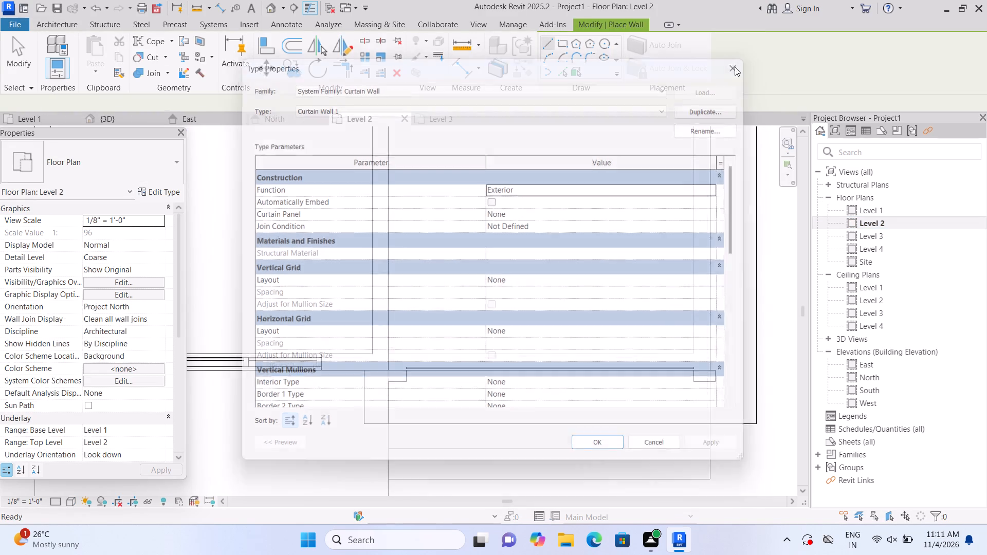
pyautogui.moveTo(603, 196); pyautogui.dragTo(391, 227, button='middle')
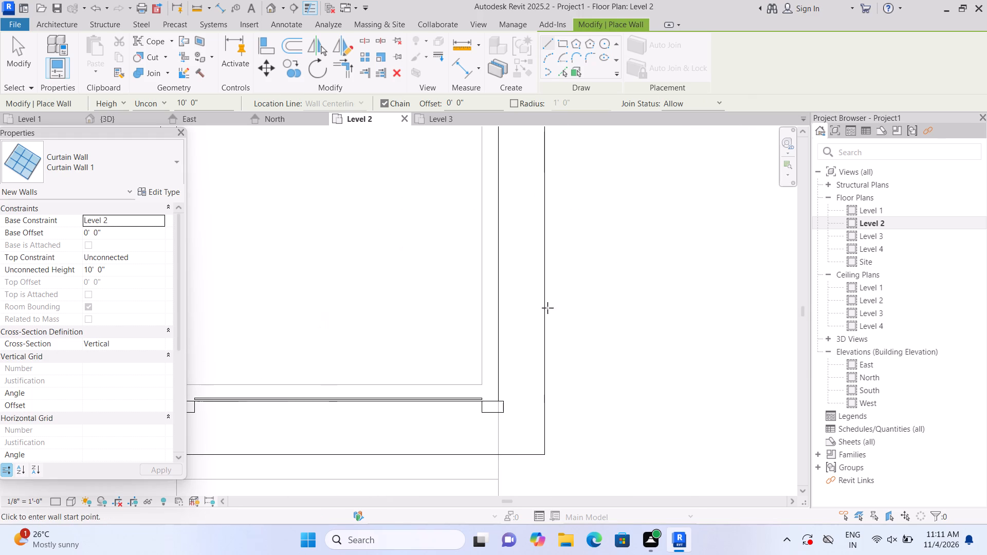
pyautogui.click(483, 394)
pyautogui.press('Escape')
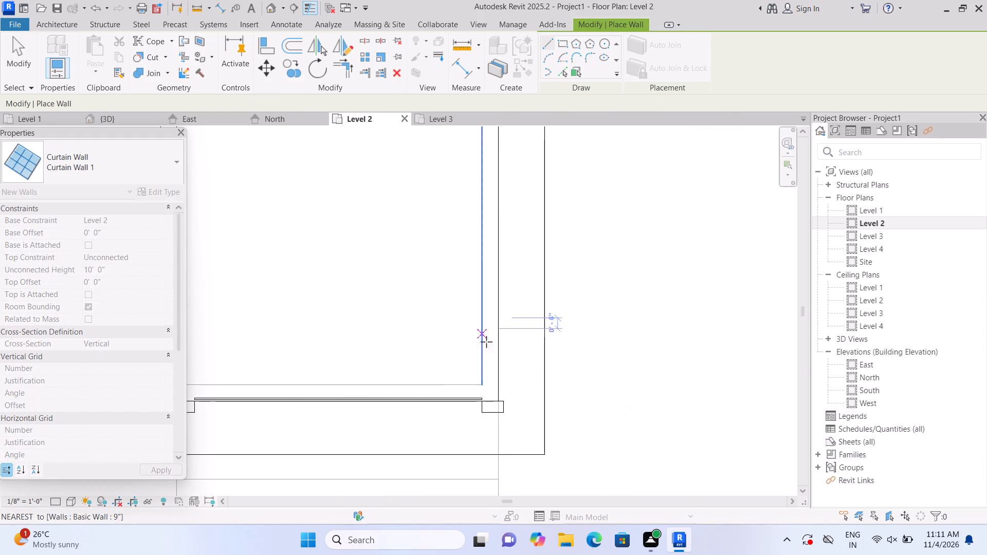
pyautogui.scroll(11, 493, 392)
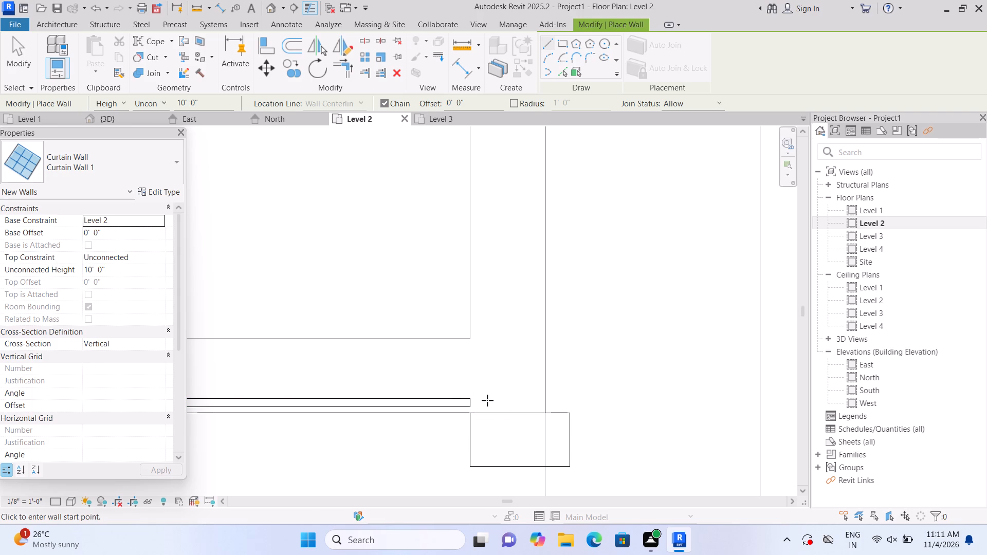
pyautogui.click(487, 400)
pyautogui.moveTo(486, 228); pyautogui.dragTo(476, 410, button='middle')
pyautogui.scroll(1, 476, 410)
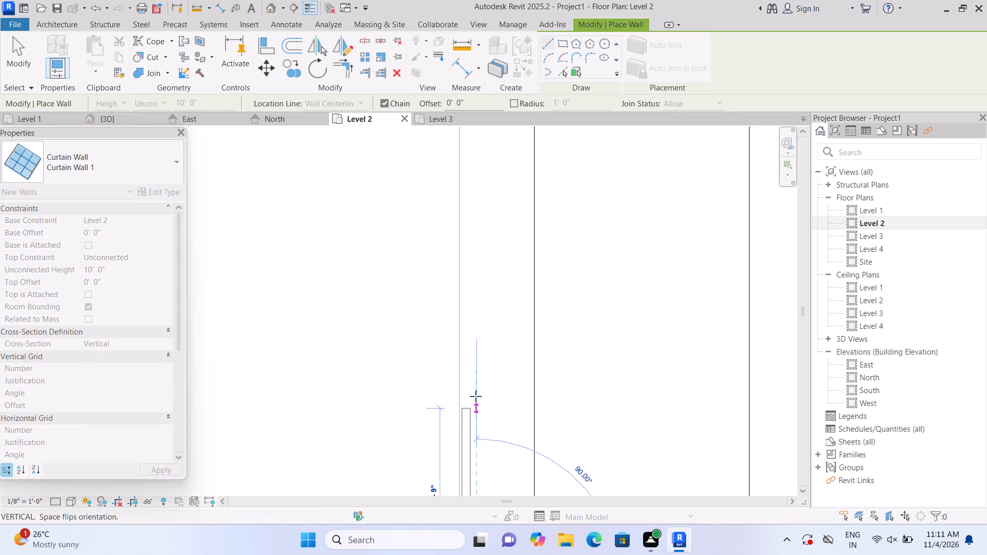
pyautogui.moveTo(477, 249); pyautogui.dragTo(484, 432, button='middle')
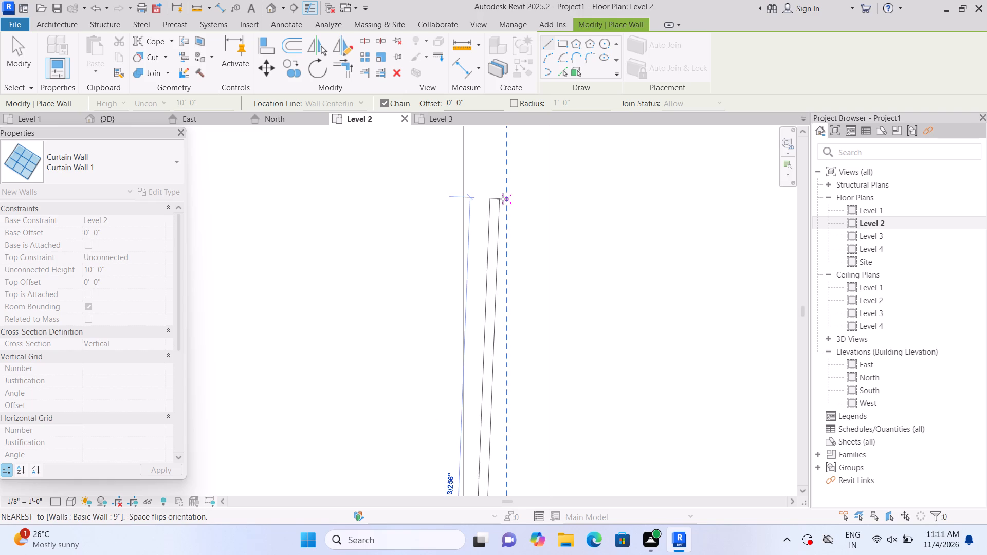
pyautogui.moveTo(503, 206); pyautogui.dragTo(493, 404, button='middle')
pyautogui.scroll(-8, 495, 218)
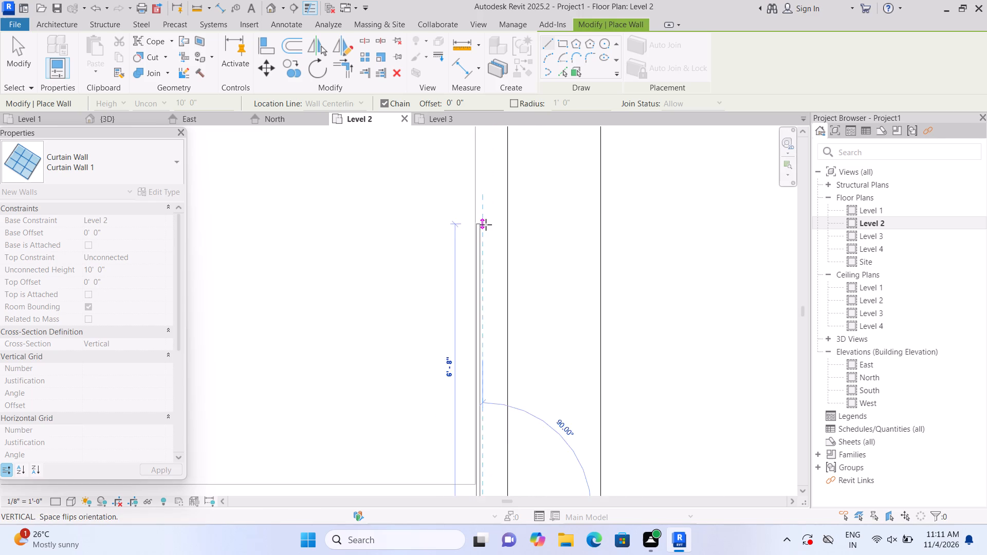
pyautogui.scroll(-7, 486, 225)
pyautogui.moveTo(485, 178); pyautogui.dragTo(492, 200, button='middle')
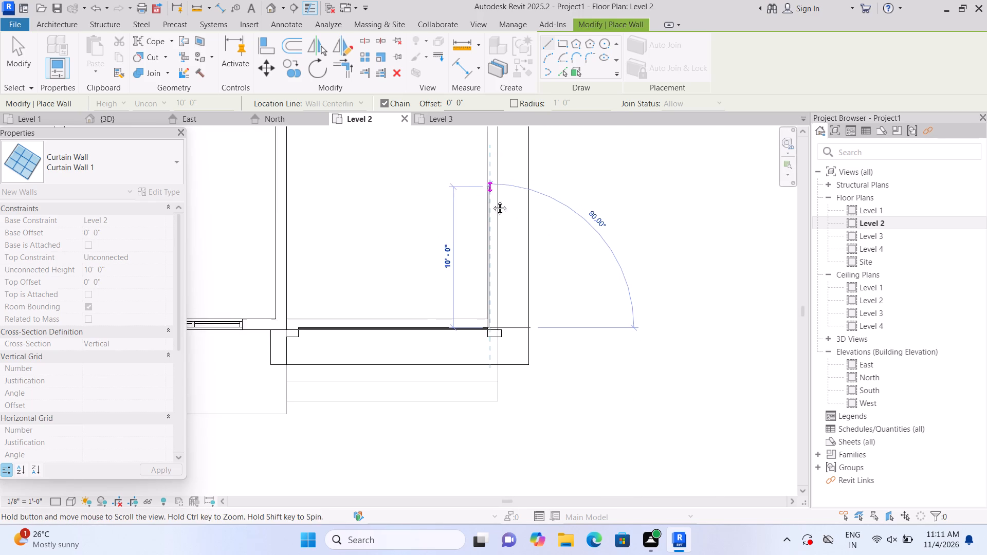
pyautogui.moveTo(492, 200); pyautogui.dragTo(463, 350, button='middle')
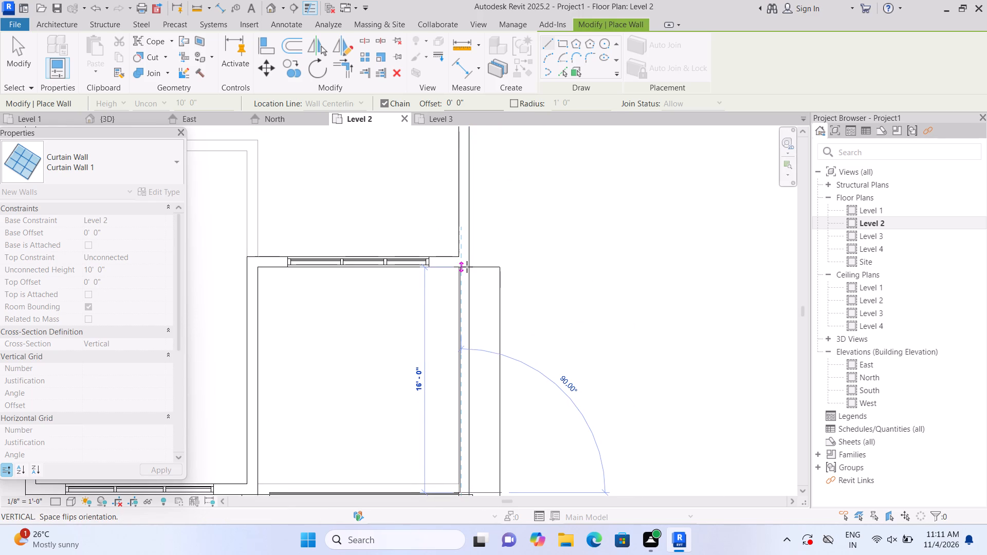
pyautogui.click(467, 266)
pyautogui.press('Escape')
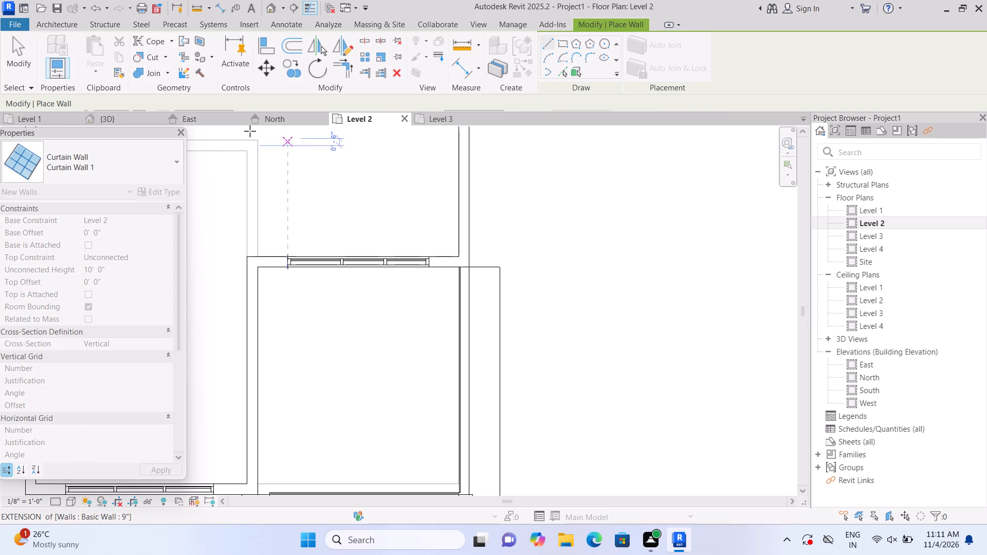
# In the 3D view, raise the base of the side balcony curtain wall to an offset of about 1' 7", onto the frame's lower beam.
pyautogui.click(275, 10)
pyautogui.moveTo(488, 341); pyautogui.dragTo(460, 321, button='middle')
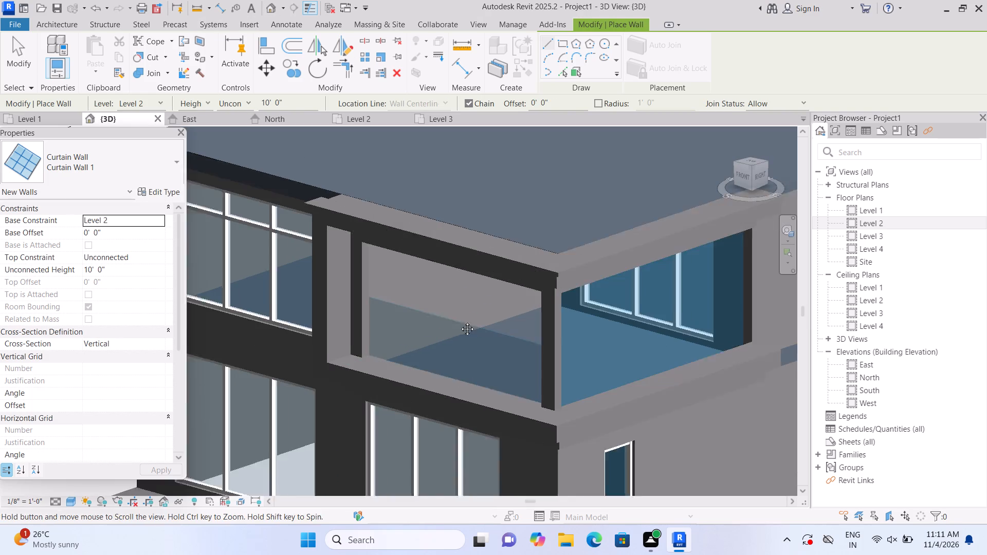
pyautogui.moveTo(460, 321); pyautogui.dragTo(440, 316, button='middle')
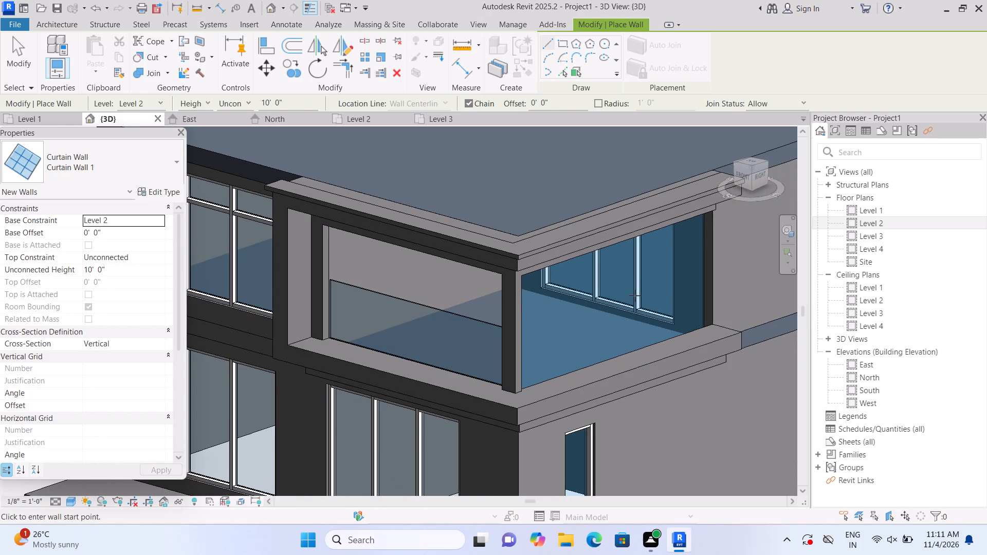
pyautogui.press('Escape')
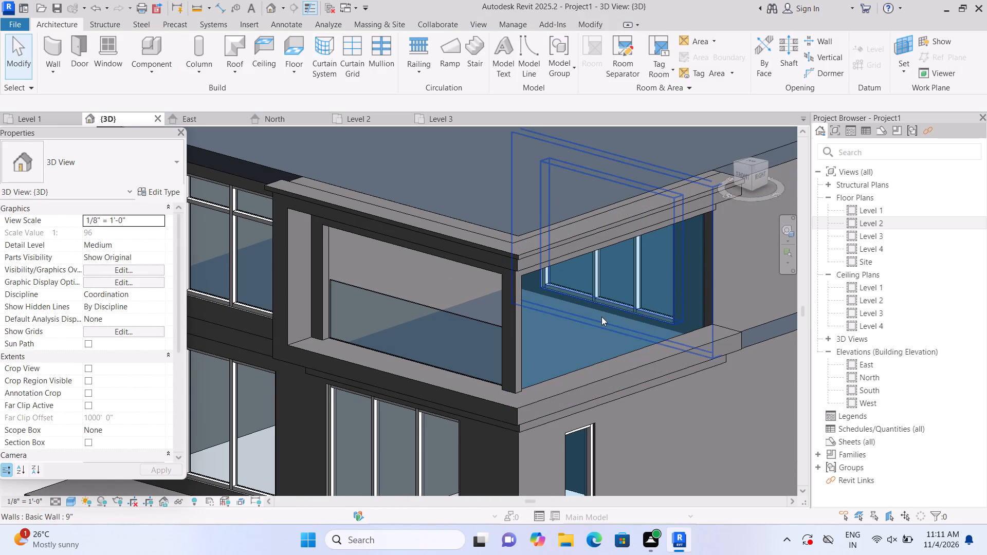
pyautogui.doubleClick(601, 317)
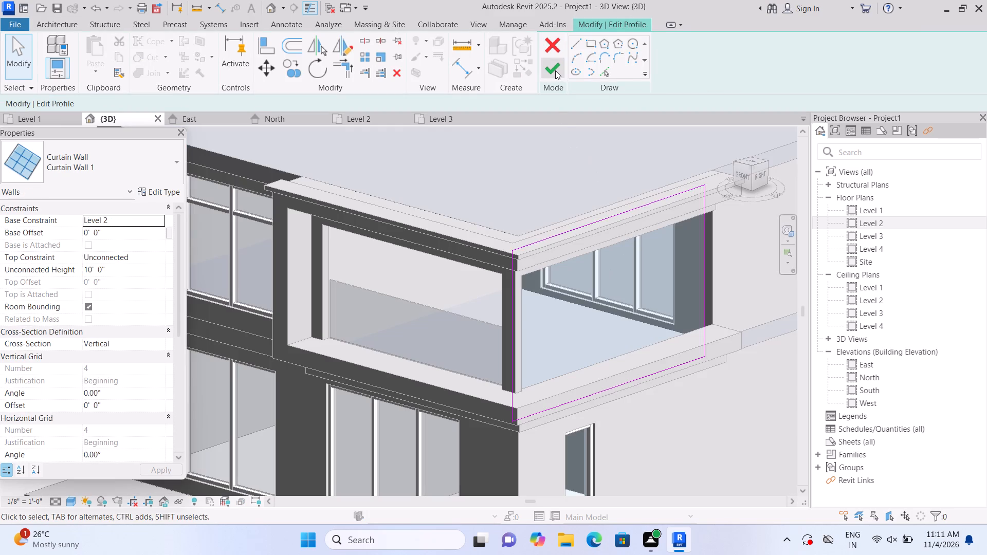
pyautogui.click(555, 70)
pyautogui.moveTo(609, 391); pyautogui.dragTo(608, 366)
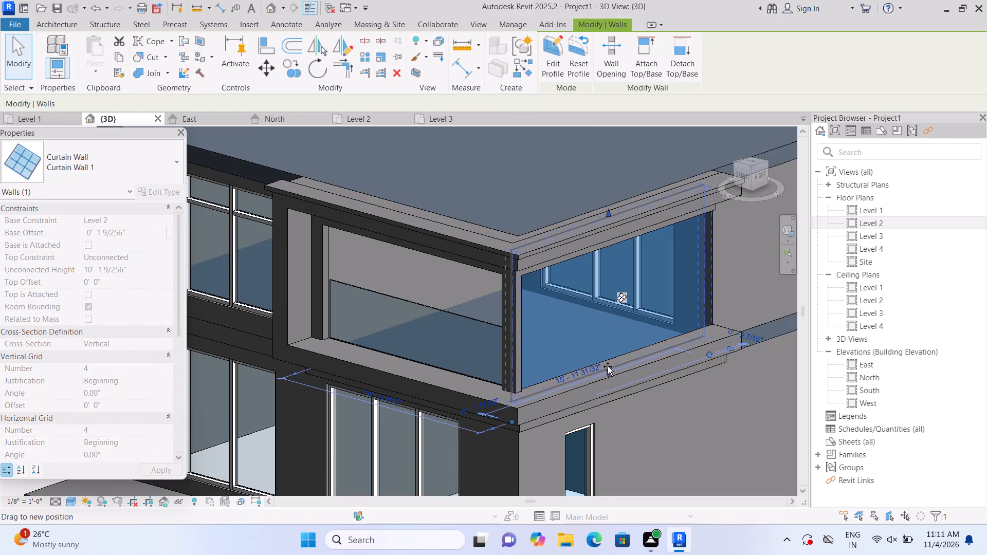
pyautogui.moveTo(608, 366); pyautogui.dragTo(608, 362)
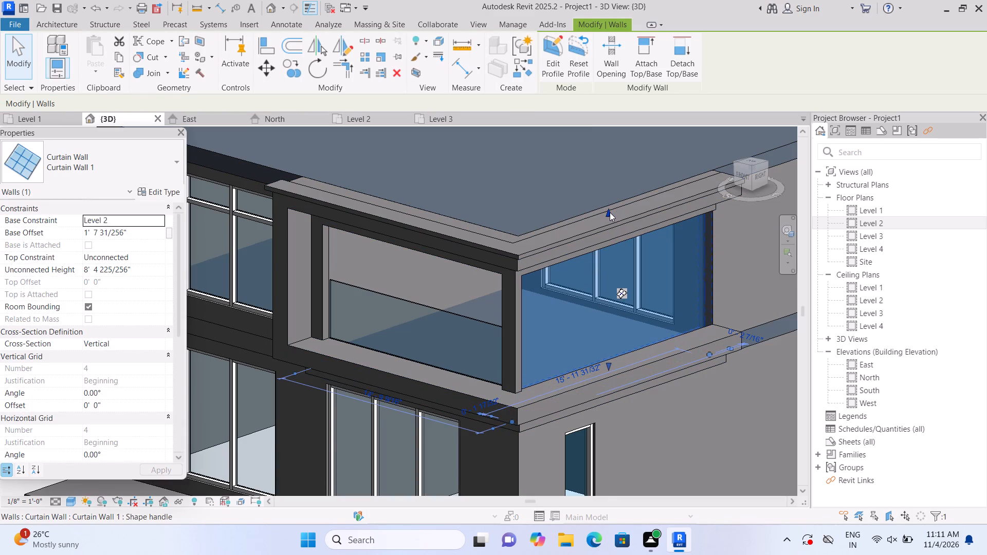
# Lower the top of the side balcony curtain wall to railing level, for an unconnected height of about 3' 7 1/2".
pyautogui.moveTo(610, 209); pyautogui.dragTo(628, 290)
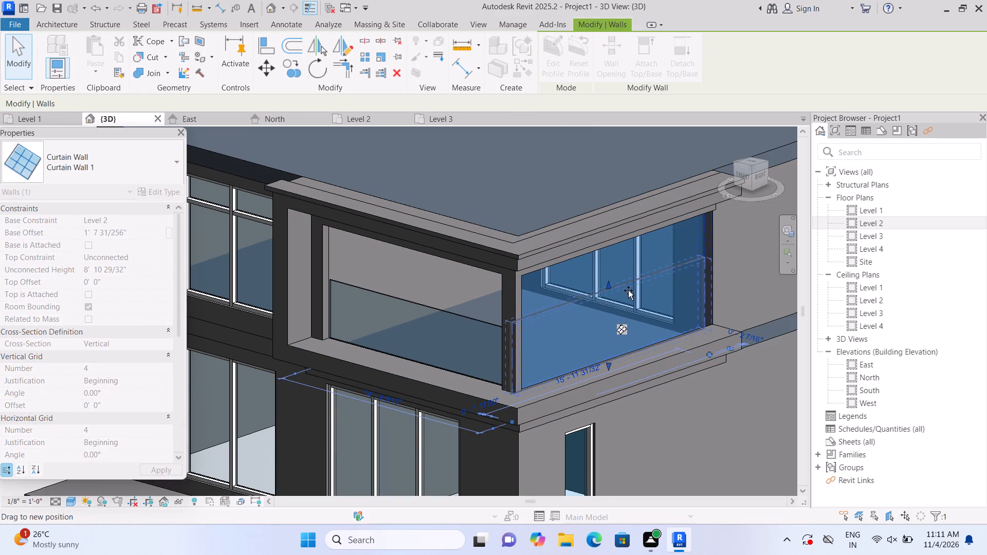
pyautogui.moveTo(628, 290); pyautogui.dragTo(629, 299)
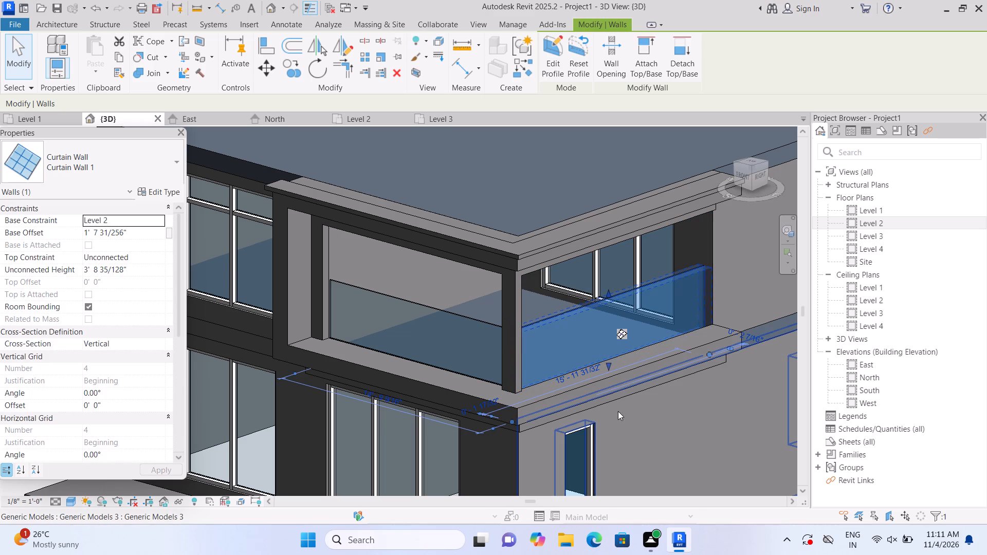
pyautogui.press('Escape')
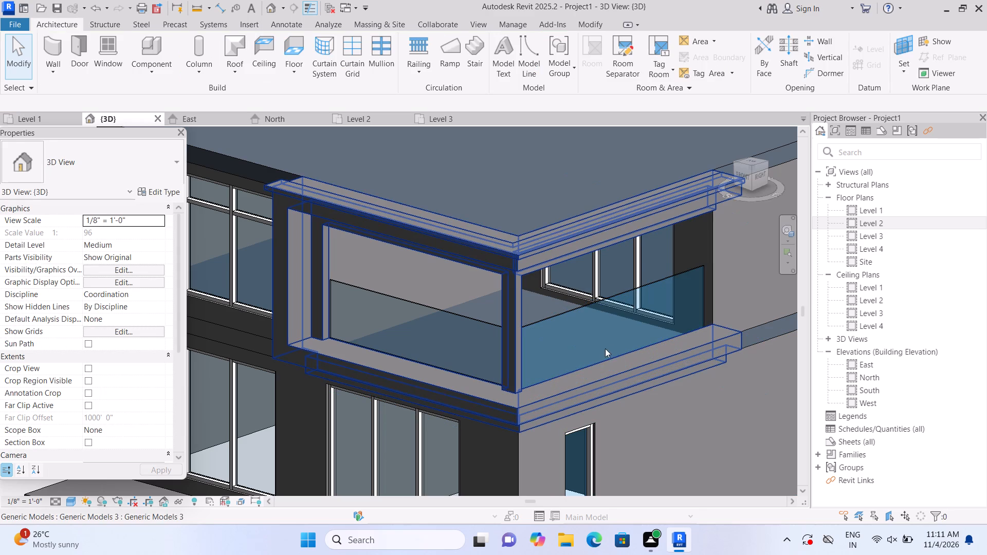
pyautogui.click(604, 328)
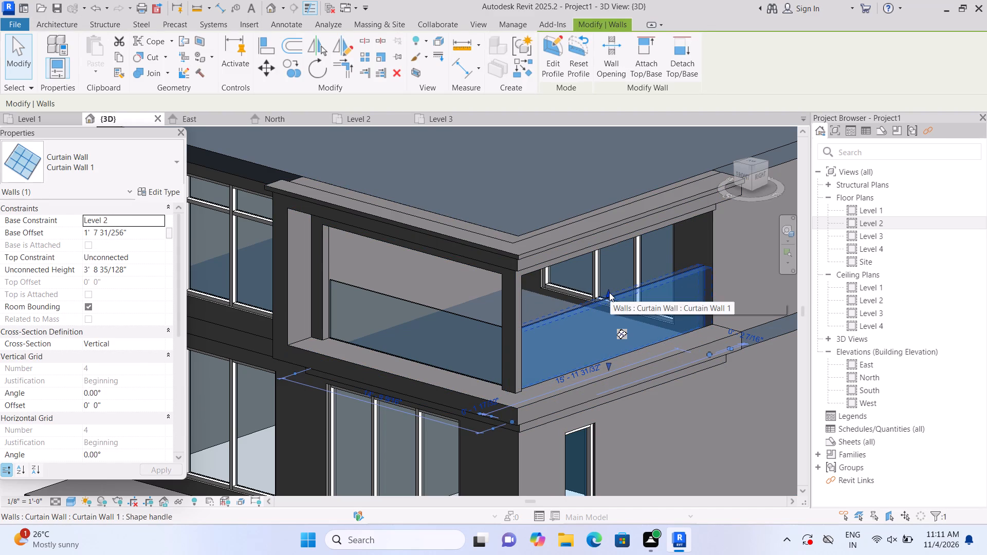
pyautogui.moveTo(609, 292); pyautogui.dragTo(609, 300)
pyautogui.click(609, 300)
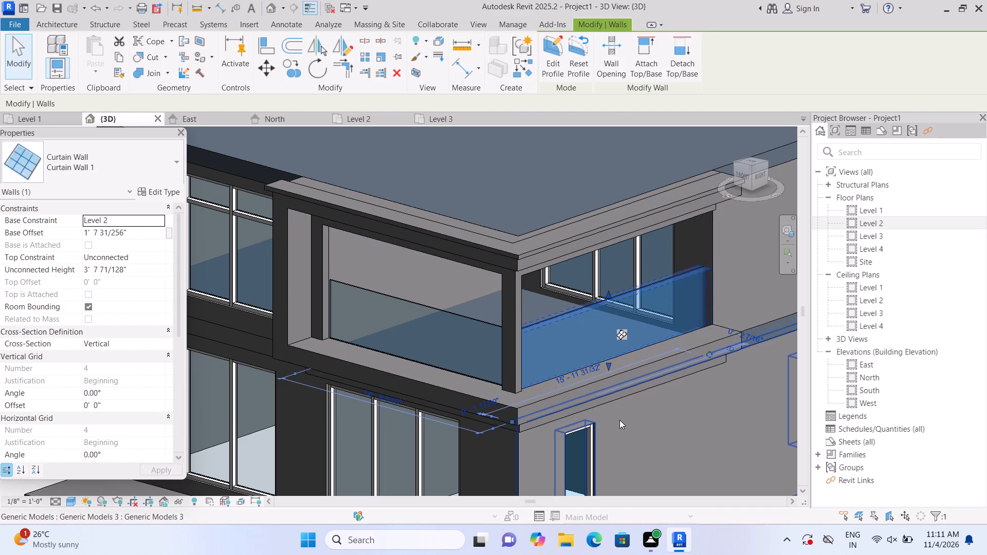
pyautogui.press('Escape')
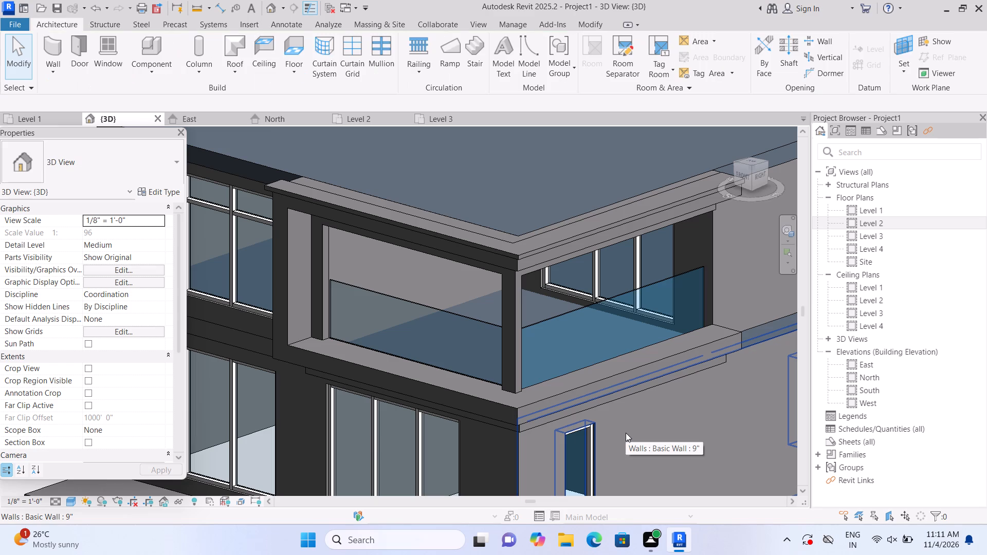
# Divide the front balcony glass railing into three equal panels with two vertical curtain grids, about 4' 5 5/8" apart.
pyautogui.scroll(-4, 628, 437)
pyautogui.moveTo(657, 447); pyautogui.dragTo(578, 411, button='middle')
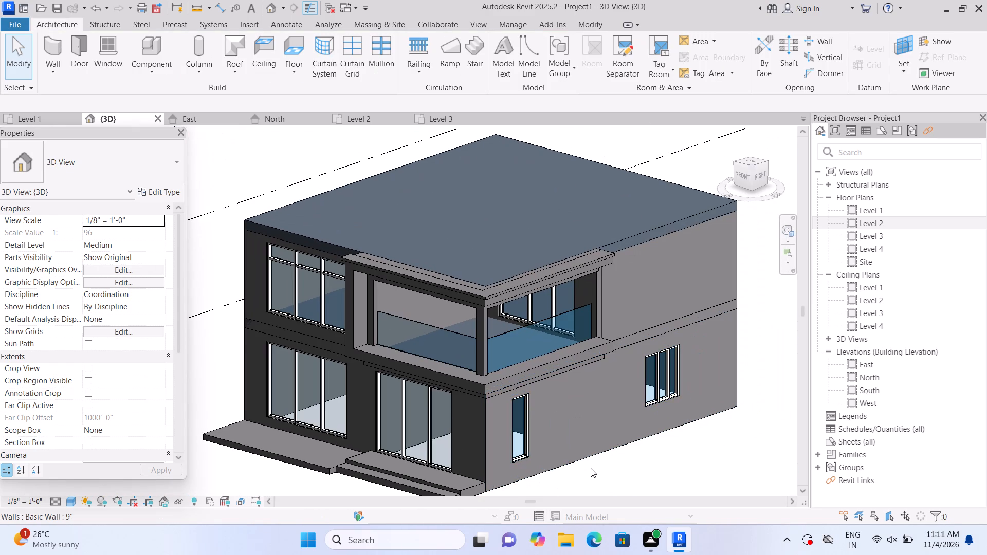
pyautogui.click(590, 469)
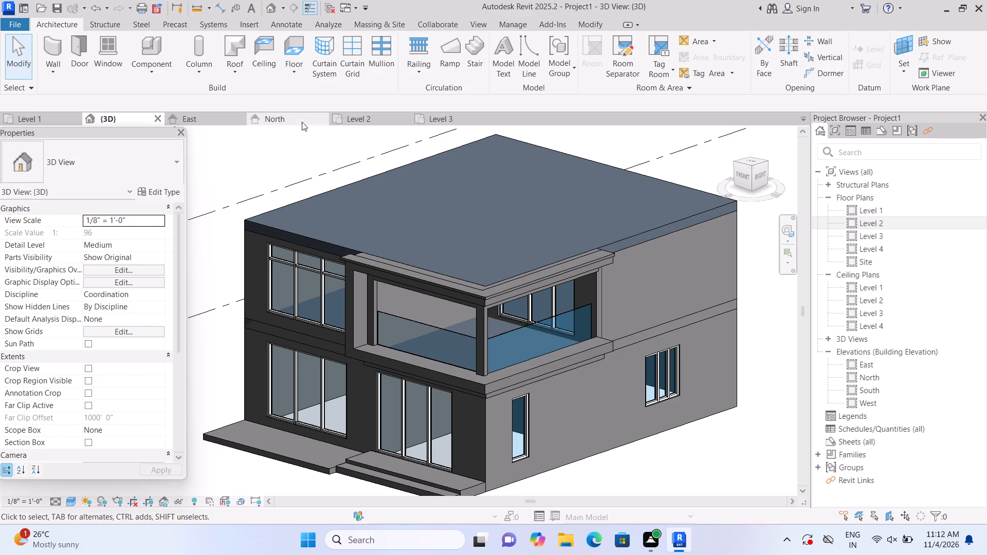
pyautogui.click(357, 69)
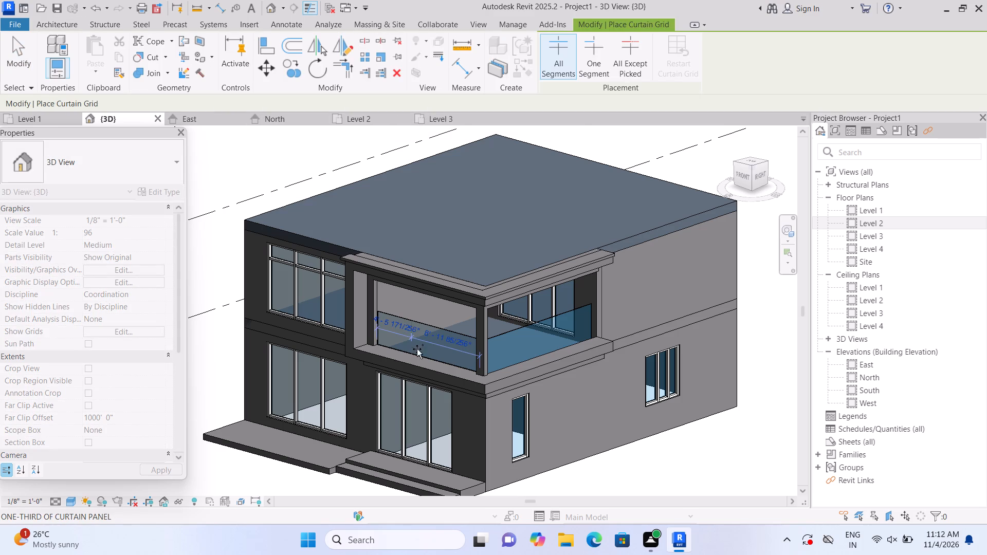
pyautogui.scroll(2, 422, 353)
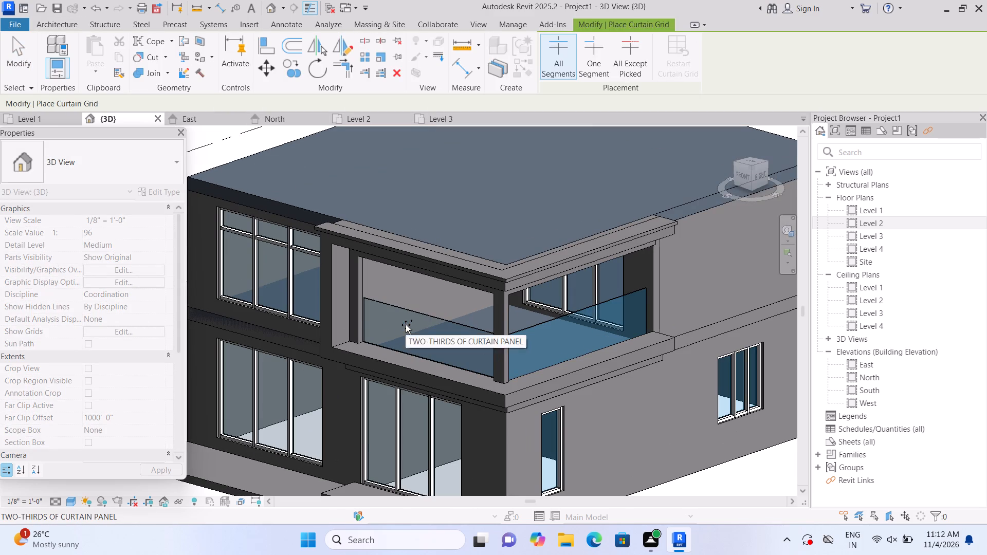
pyautogui.doubleClick(406, 325)
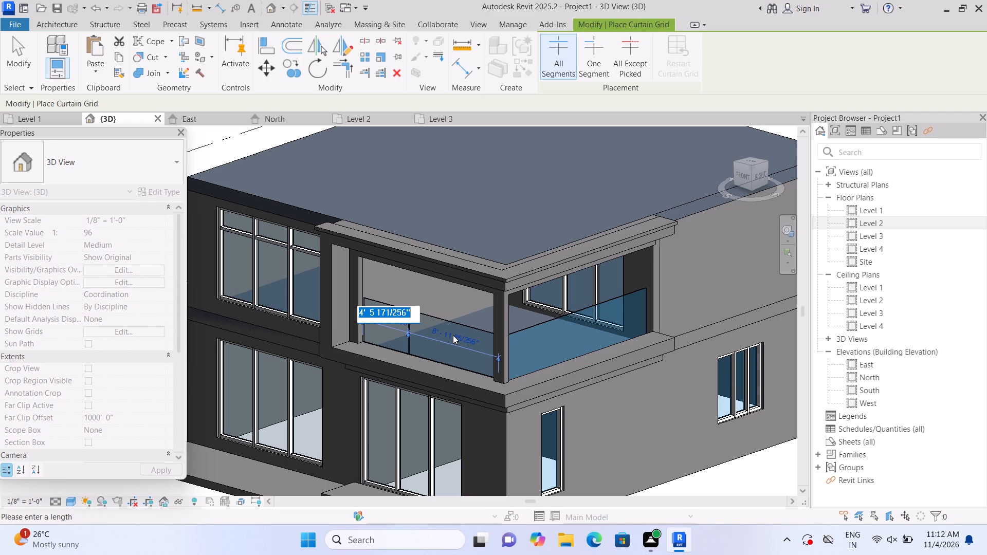
pyautogui.press('Escape')
pyautogui.press('Escape')
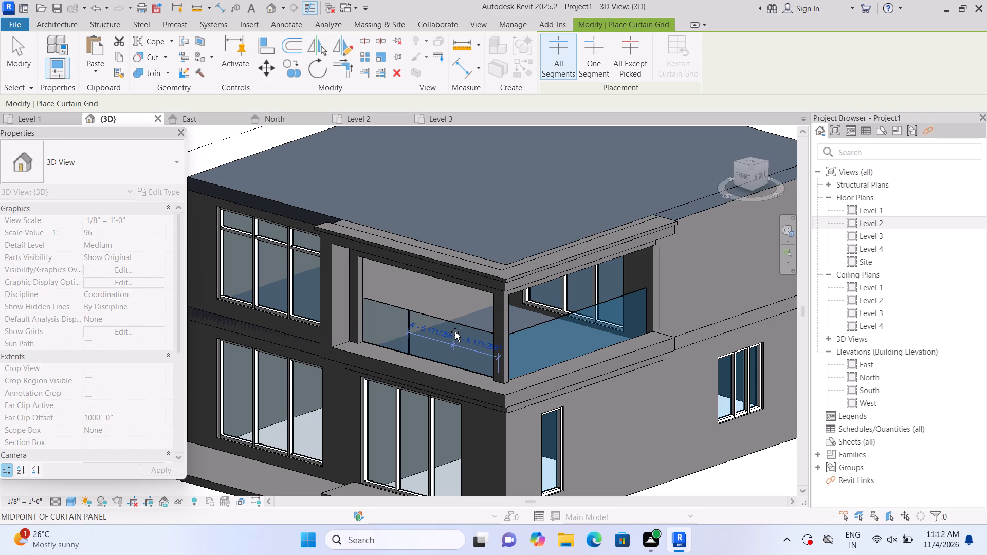
pyautogui.click(452, 334)
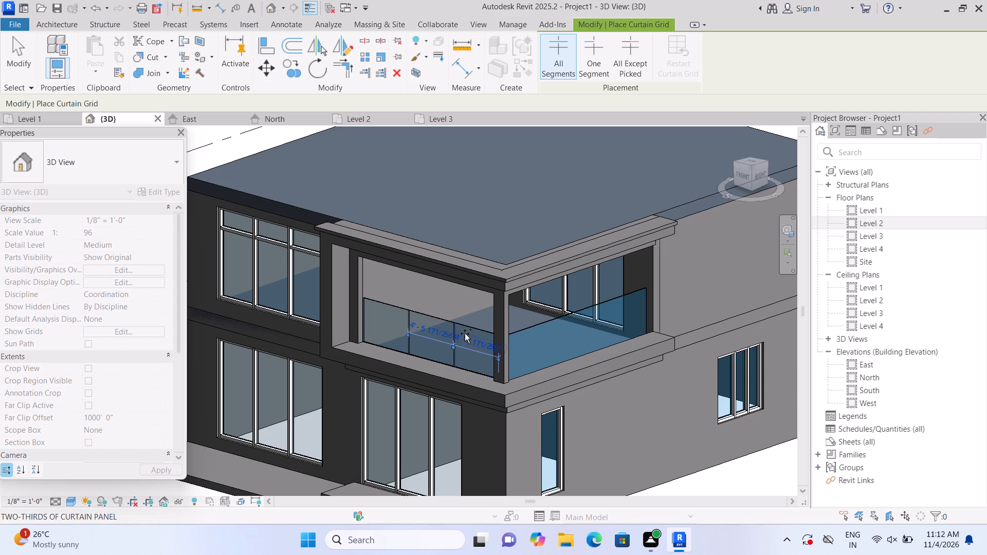
pyautogui.press('Escape')
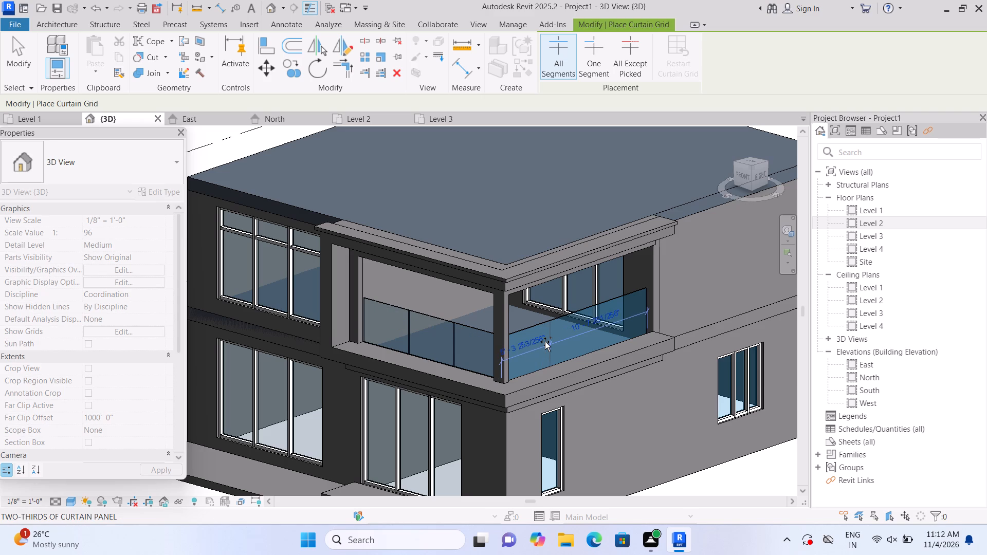
# Divide the side balcony glass railing into three equal panels with two vertical curtain grids, about 5' 4" apart.
pyautogui.click(545, 342)
pyautogui.press('Escape')
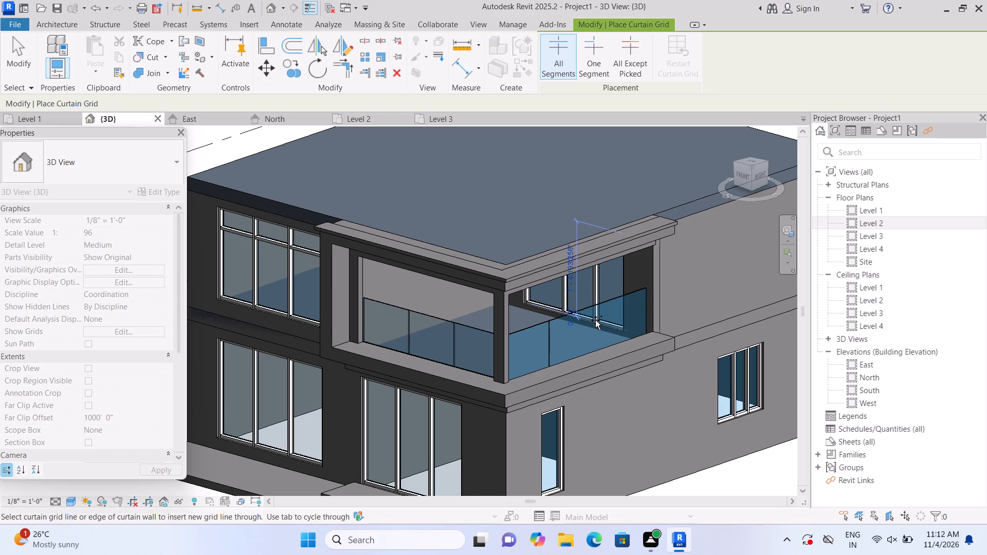
pyautogui.click(595, 320)
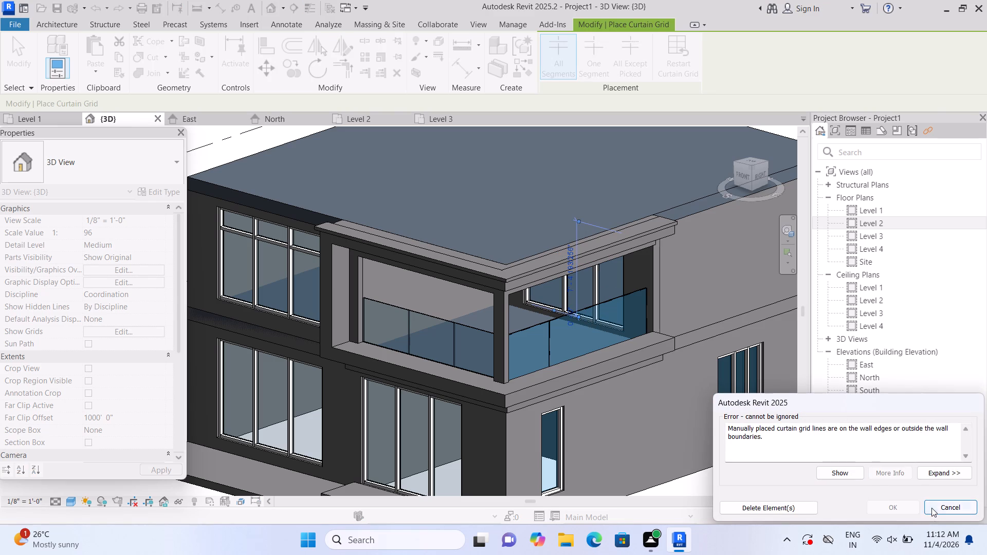
pyautogui.doubleClick(931, 508)
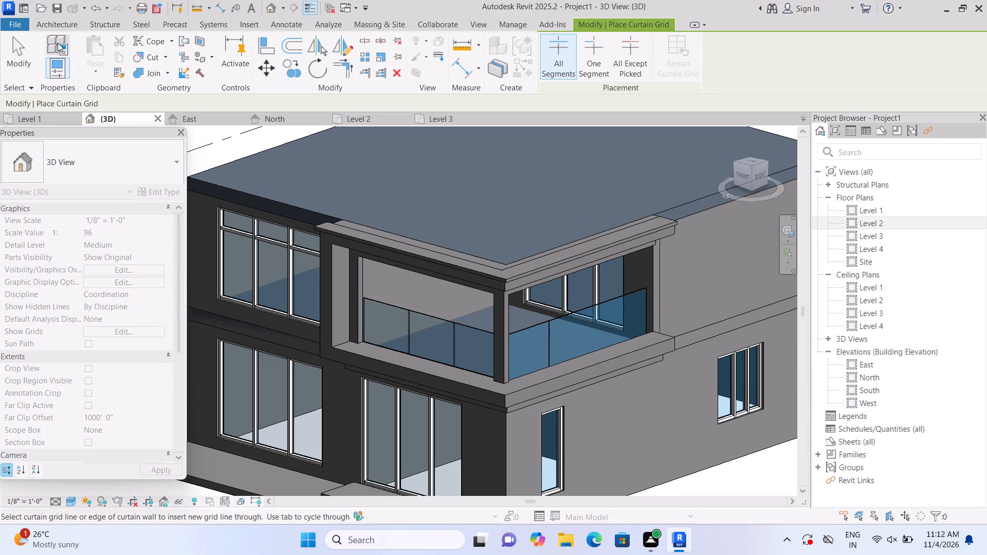
pyautogui.click(56, 24)
pyautogui.click(350, 66)
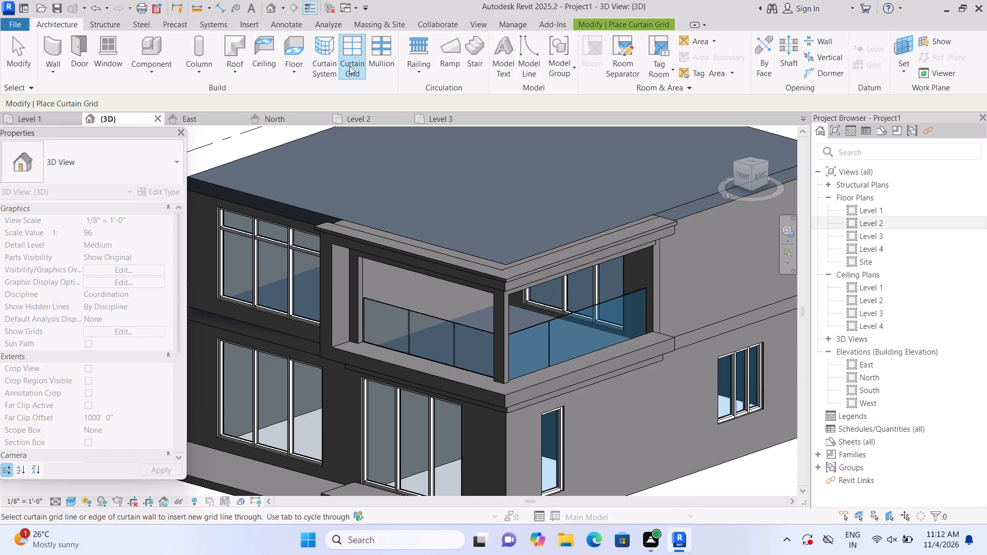
pyautogui.click(601, 311)
pyautogui.press('Escape')
pyautogui.press('Escape')
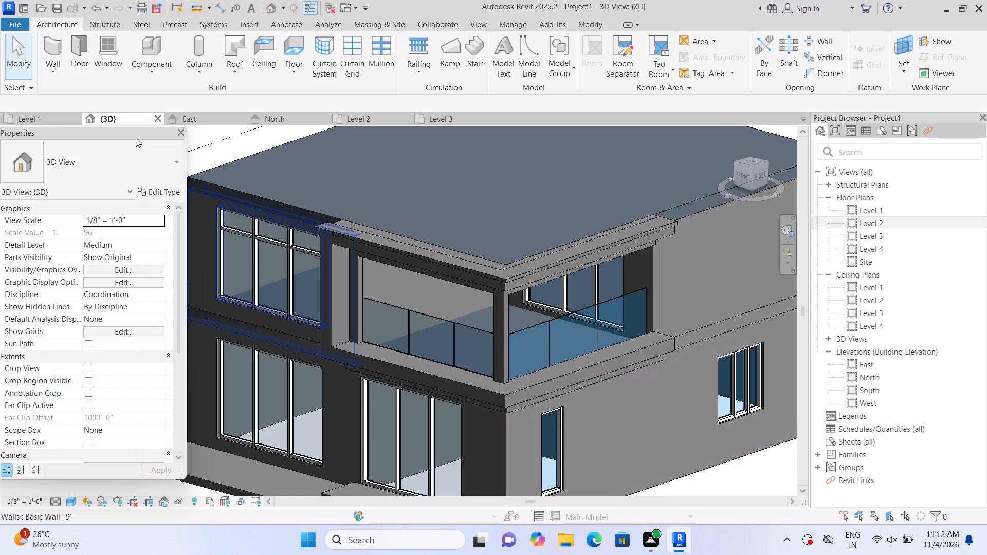
# Place 2.5" x 5" rectangular mullions on the front railing's outer edges and both of its vertical grid lines.
pyautogui.click(385, 58)
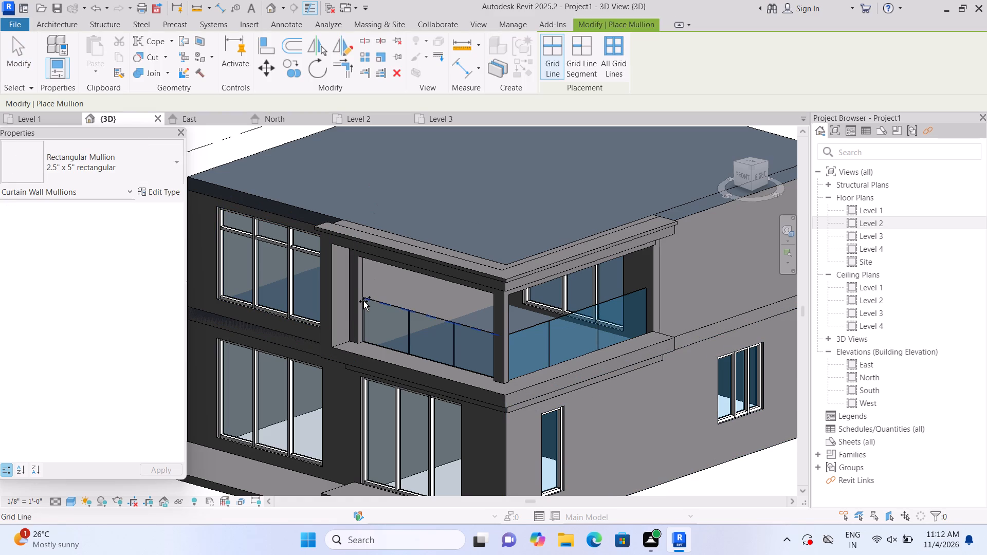
pyautogui.click(363, 302)
pyautogui.click(366, 315)
pyautogui.click(391, 342)
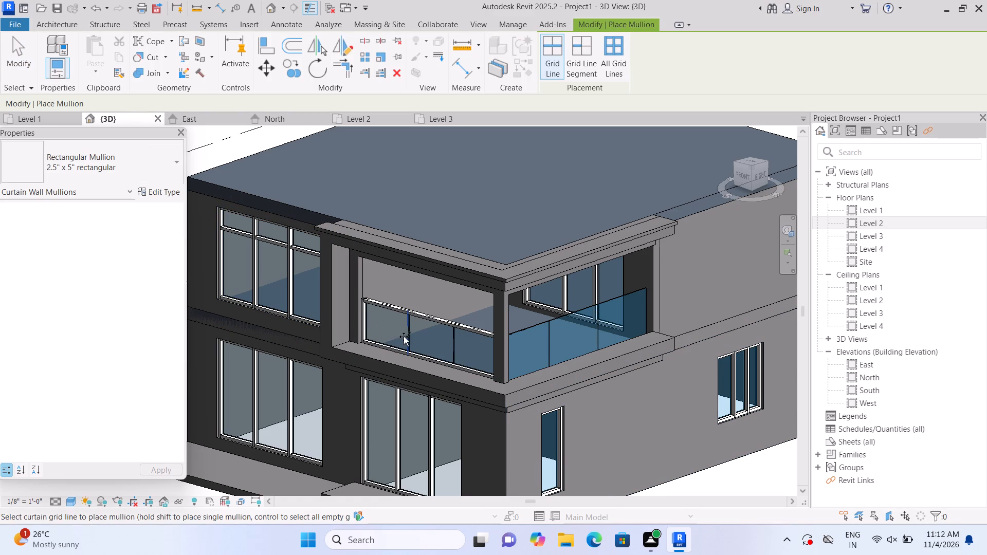
pyautogui.click(416, 337)
pyautogui.click(455, 344)
pyautogui.click(491, 354)
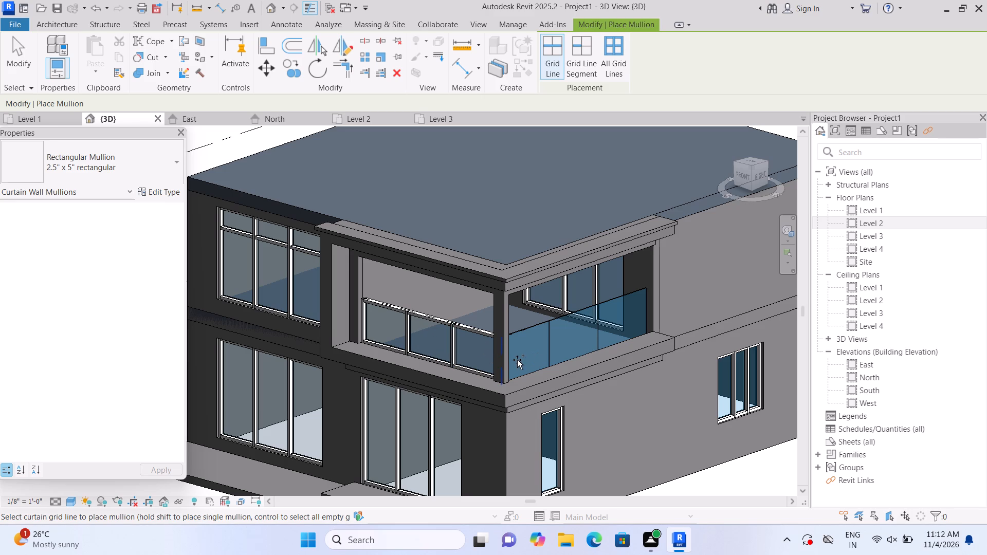
# Place 2.5" x 5" rectangular mullions on the side railing's outer edges and both of its vertical grid lines.
pyautogui.click(511, 360)
pyautogui.click(529, 334)
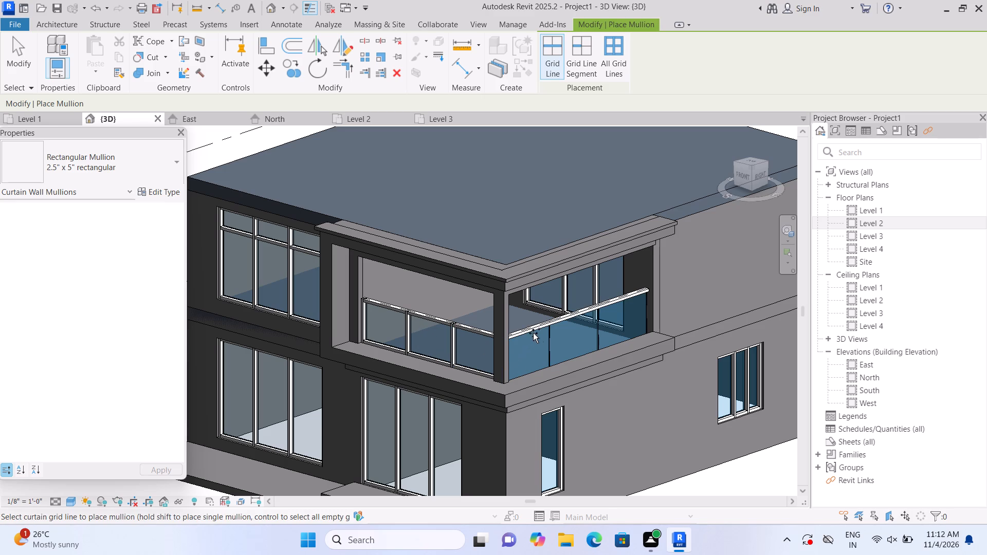
pyautogui.click(545, 344)
pyautogui.click(595, 336)
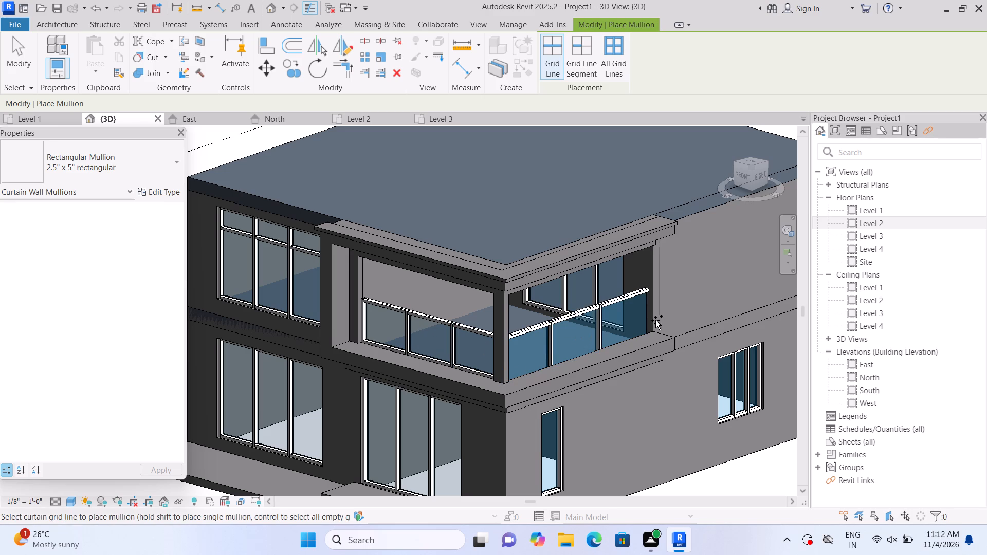
pyautogui.click(647, 320)
pyautogui.click(624, 342)
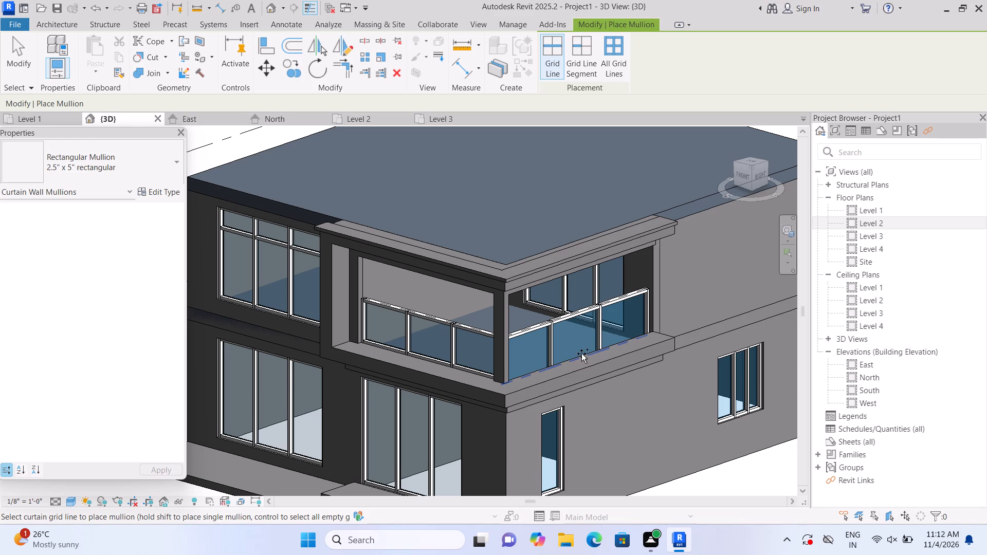
pyautogui.click(581, 354)
pyautogui.scroll(3, 502, 362)
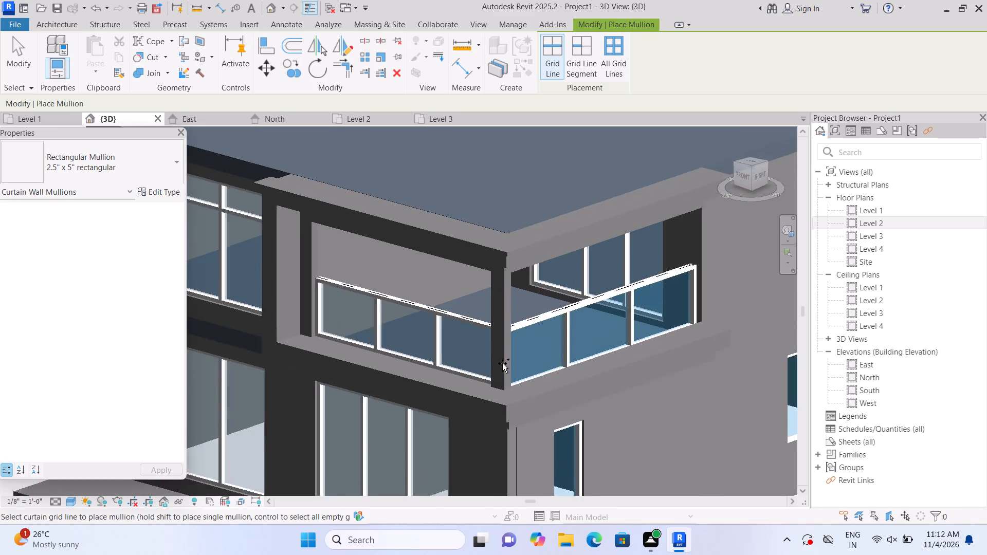
pyautogui.scroll(5, 502, 363)
pyautogui.scroll(-4, 517, 348)
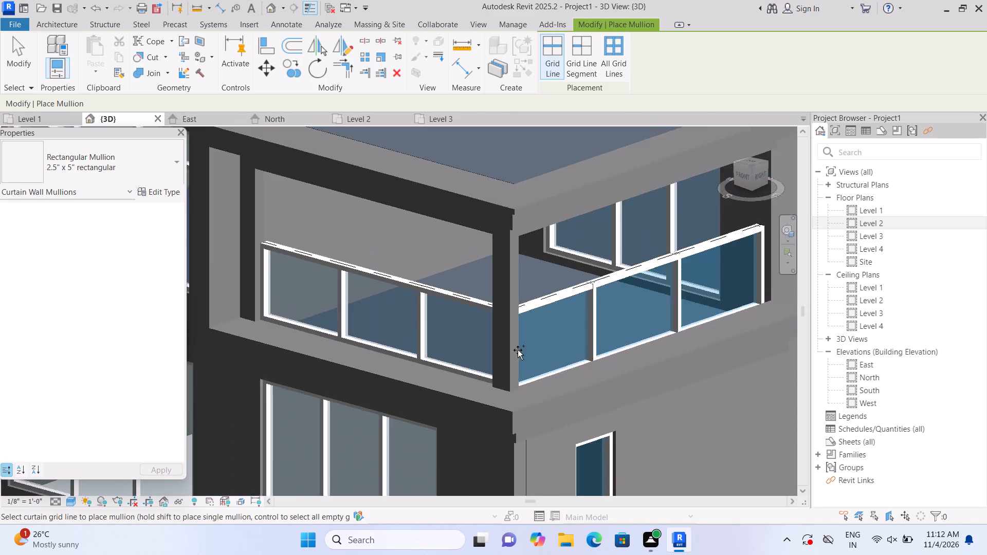
pyautogui.scroll(-6, 518, 350)
pyautogui.press('Escape')
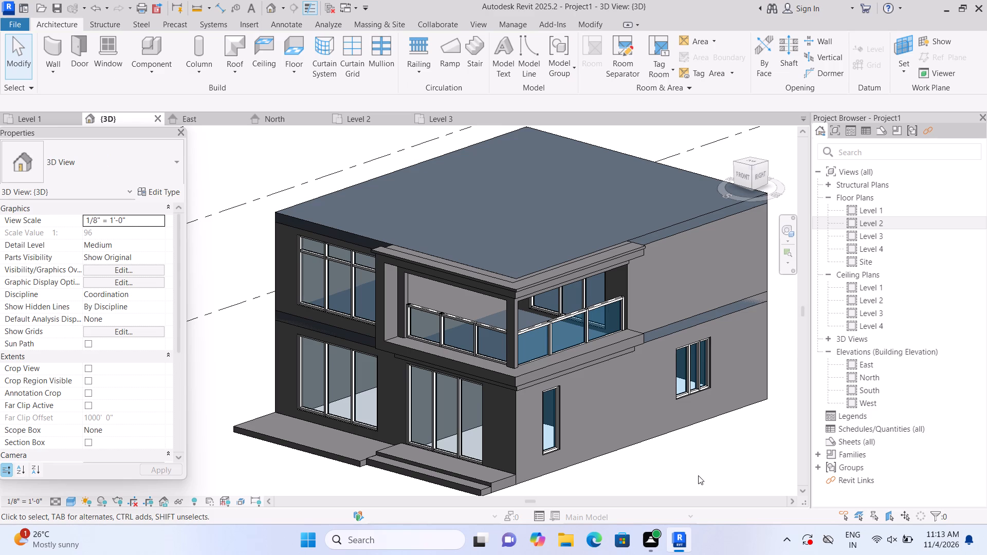
# Edit the balcony frame's in-place model and pull the rear face of the 3" front top strip slightly toward the front.
pyautogui.moveTo(693, 476); pyautogui.dragTo(577, 475, button='middle')
pyautogui.scroll(3, 327, 231)
pyautogui.moveTo(383, 243); pyautogui.dragTo(491, 263, button='middle')
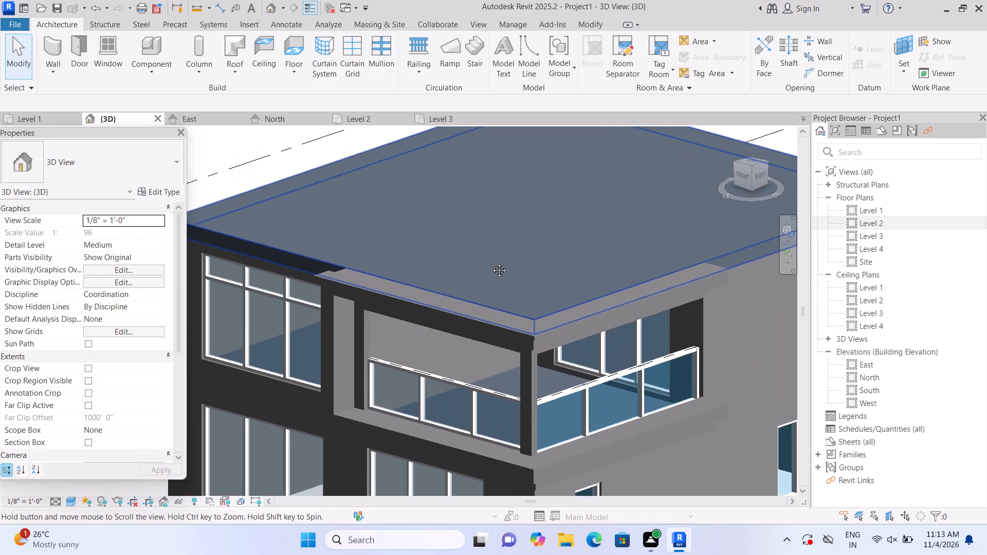
pyautogui.moveTo(491, 263); pyautogui.dragTo(507, 267, button='middle')
pyautogui.scroll(2, 481, 324)
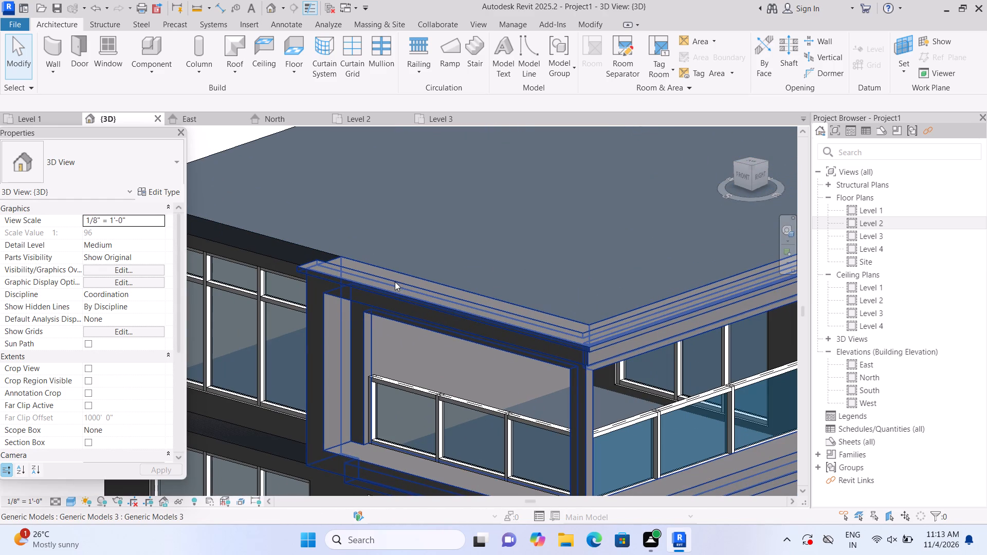
pyautogui.click(395, 282)
pyautogui.click(561, 70)
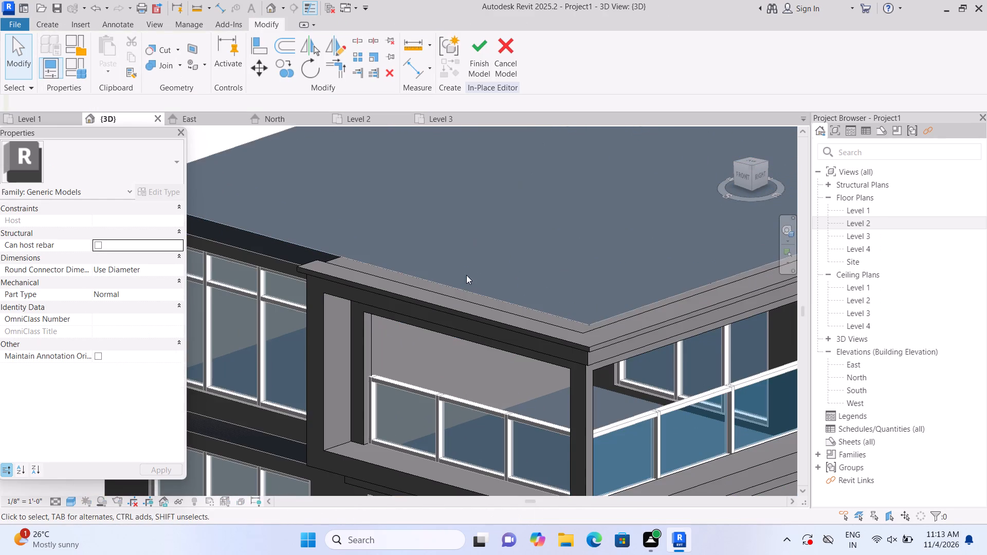
pyautogui.scroll(1, 466, 275)
pyautogui.click(456, 320)
pyautogui.scroll(2, 456, 320)
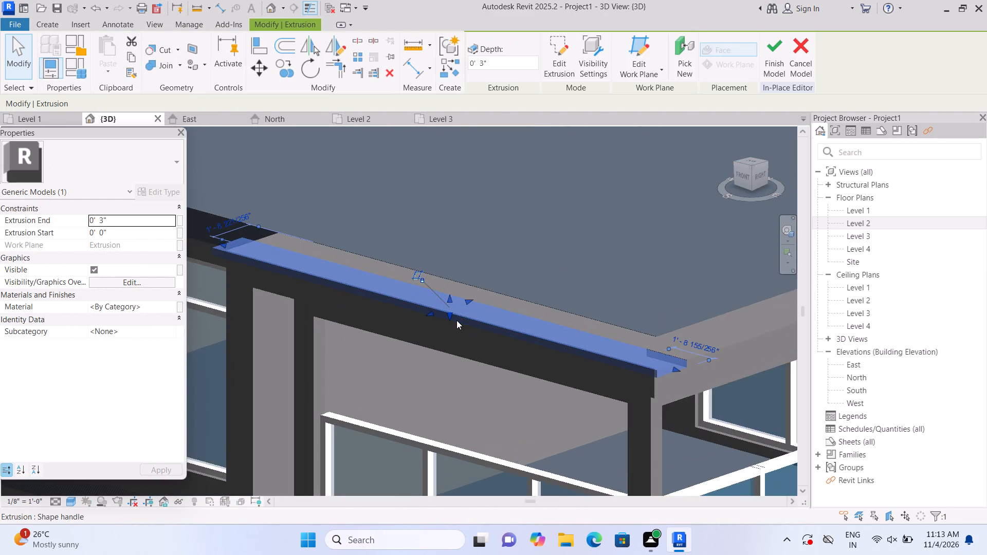
pyautogui.scroll(2, 456, 320)
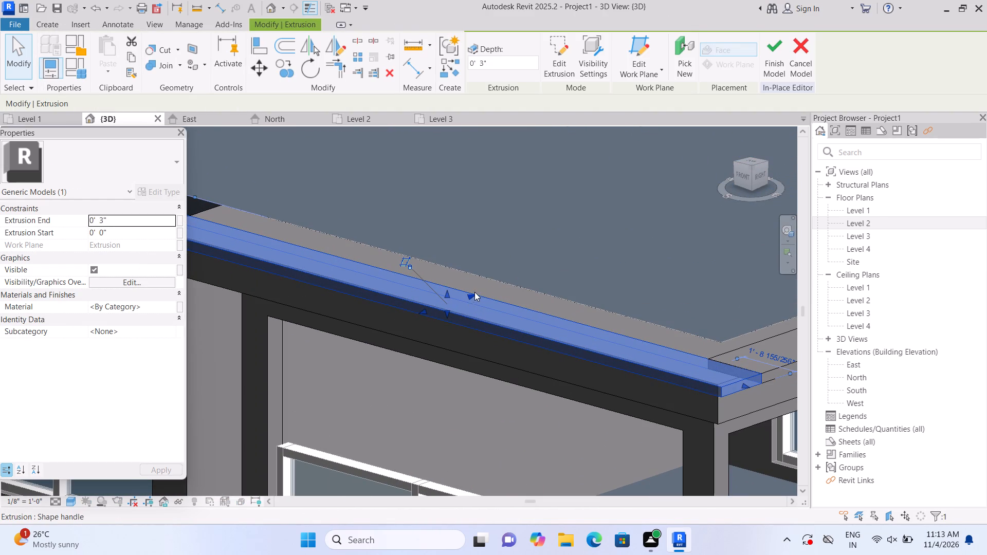
pyautogui.moveTo(473, 292); pyautogui.dragTo(463, 300)
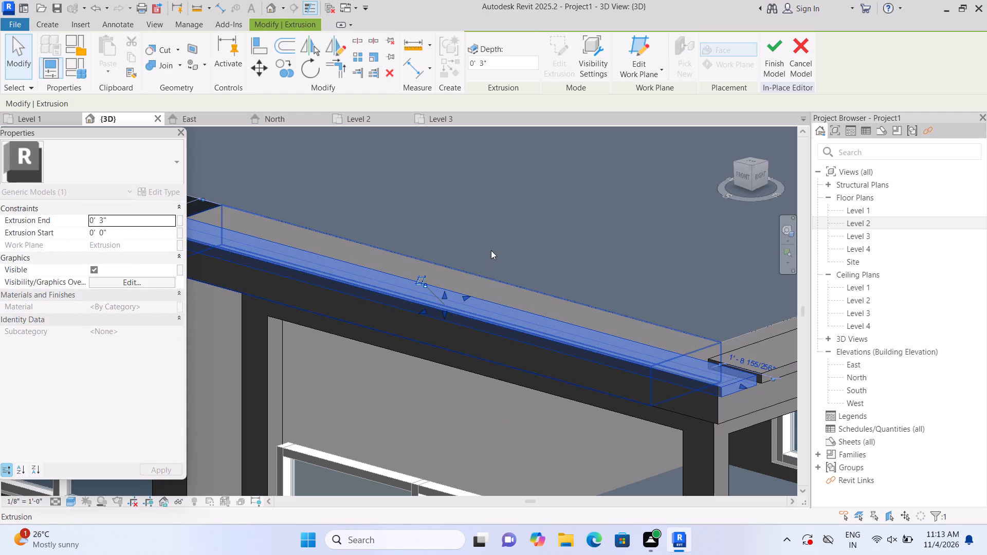
pyautogui.click(491, 250)
# Narrow the 3" strip on top of the frame's front beam further by pulling its rear face toward the front edge.
pyautogui.scroll(-4, 495, 245)
pyautogui.scroll(1, 413, 297)
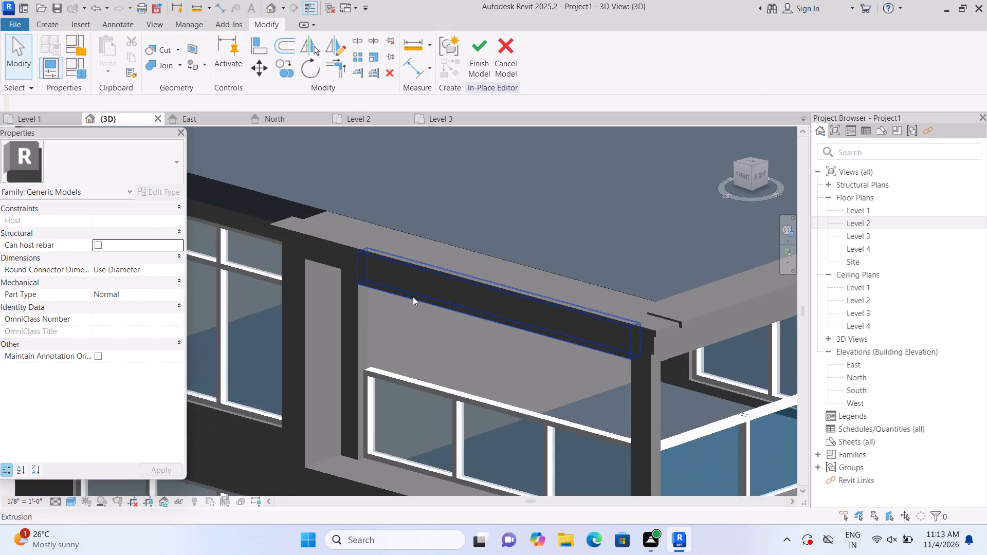
pyautogui.scroll(2, 413, 294)
pyautogui.click(296, 223)
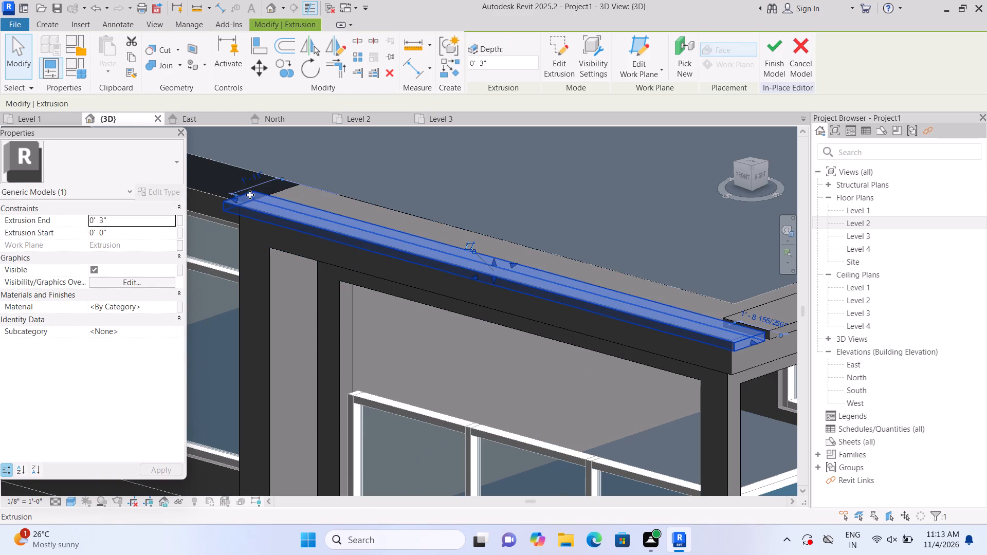
pyautogui.scroll(5, 503, 293)
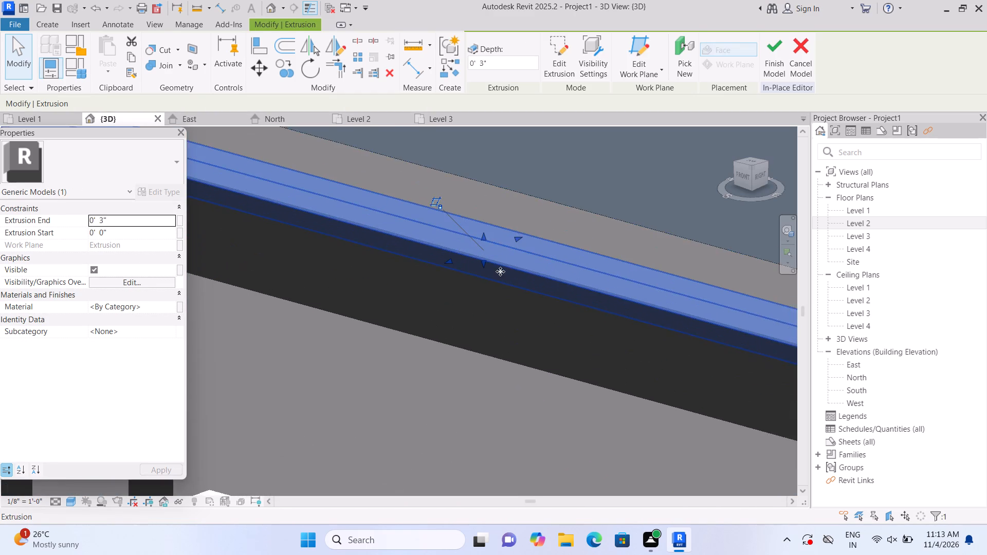
pyautogui.scroll(2, 500, 271)
pyautogui.moveTo(522, 227); pyautogui.dragTo(508, 237)
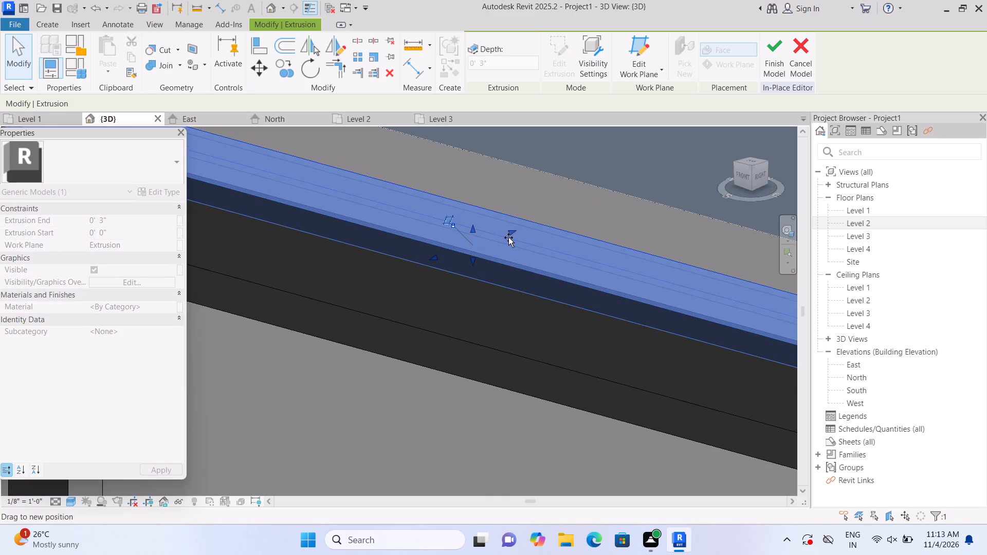
pyautogui.moveTo(508, 237); pyautogui.dragTo(500, 243)
pyautogui.click(500, 243)
pyautogui.scroll(-6, 504, 240)
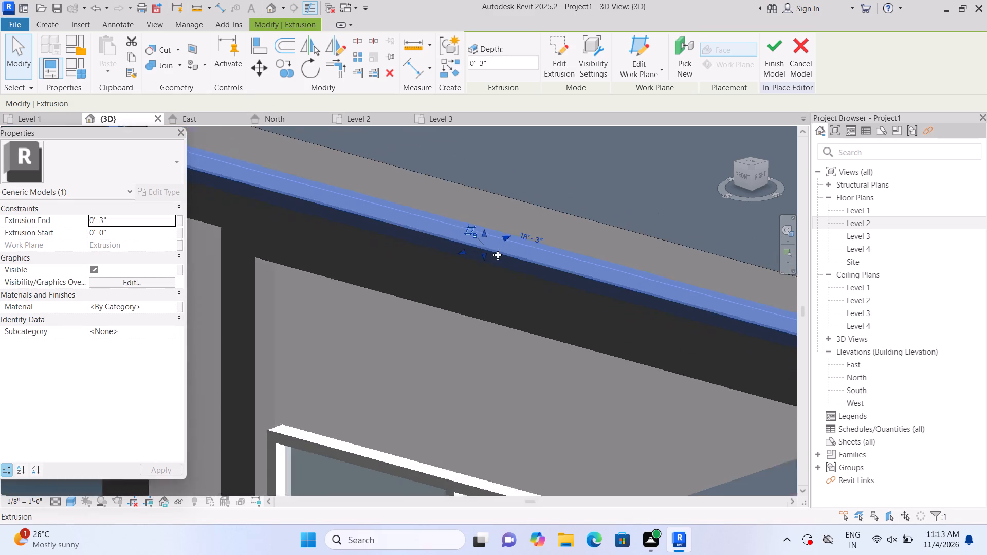
pyautogui.scroll(-2, 498, 255)
pyautogui.press('Escape')
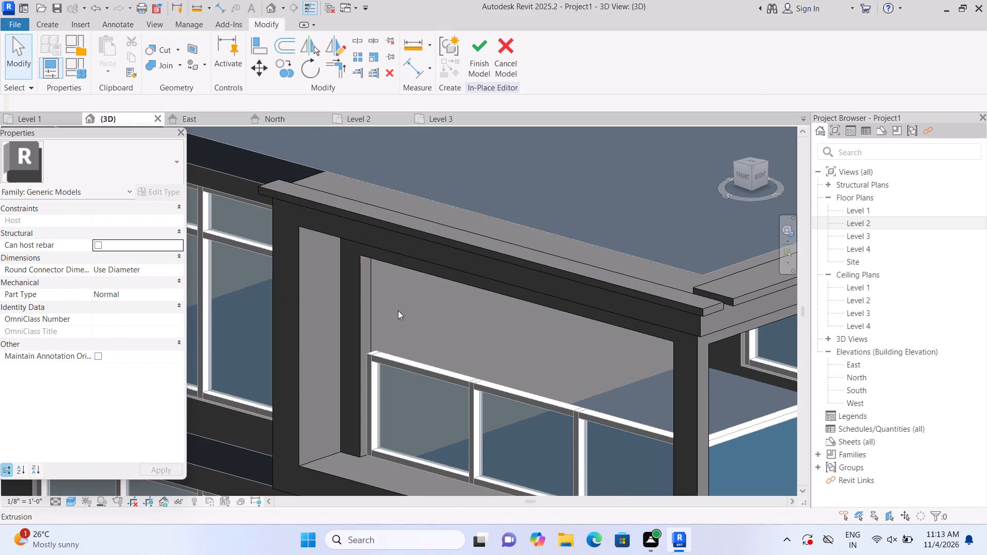
# Pull the outer face of the 3" front top strip inward to reduce its overhang, and finish the frame's in-place model.
pyautogui.keyDown('shift'); pyautogui.moveTo(234, 275); pyautogui.dragTo(492, 318, button='middle'); pyautogui.keyUp('shift')
pyautogui.scroll(-8, 495, 311)
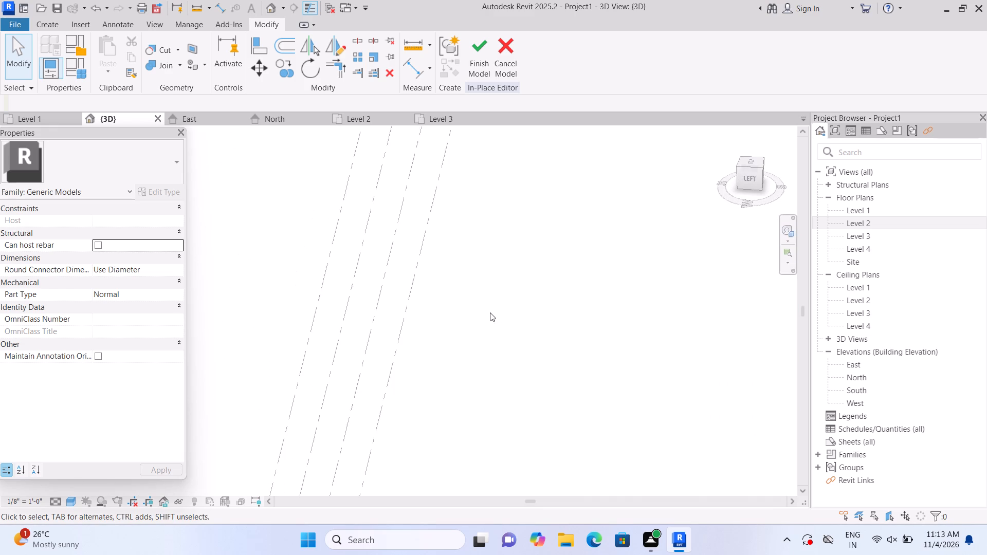
pyautogui.scroll(-12, 490, 312)
pyautogui.moveTo(587, 358); pyautogui.dragTo(323, 386, button='middle')
pyautogui.scroll(2, 364, 409)
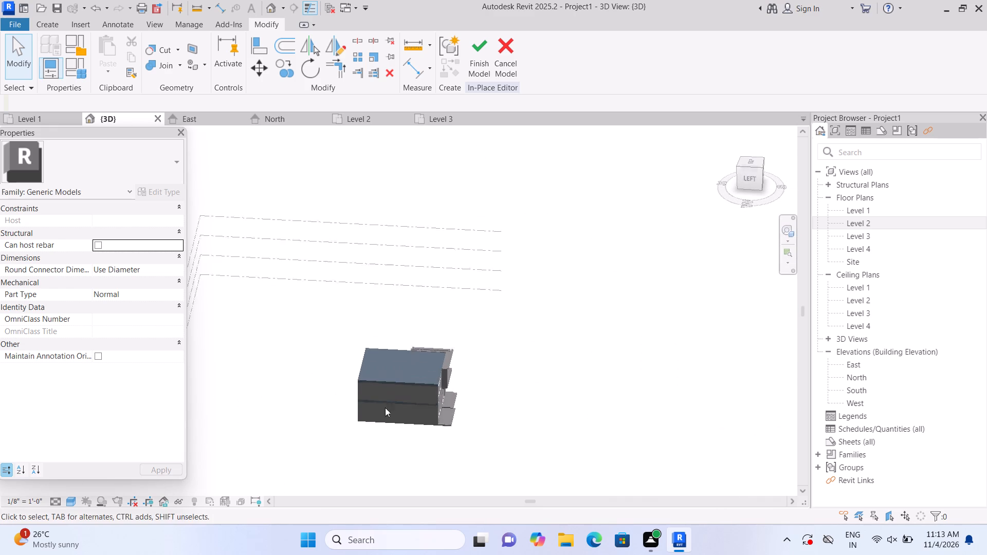
pyautogui.scroll(13, 385, 408)
pyautogui.moveTo(460, 363); pyautogui.dragTo(283, 393, button='middle')
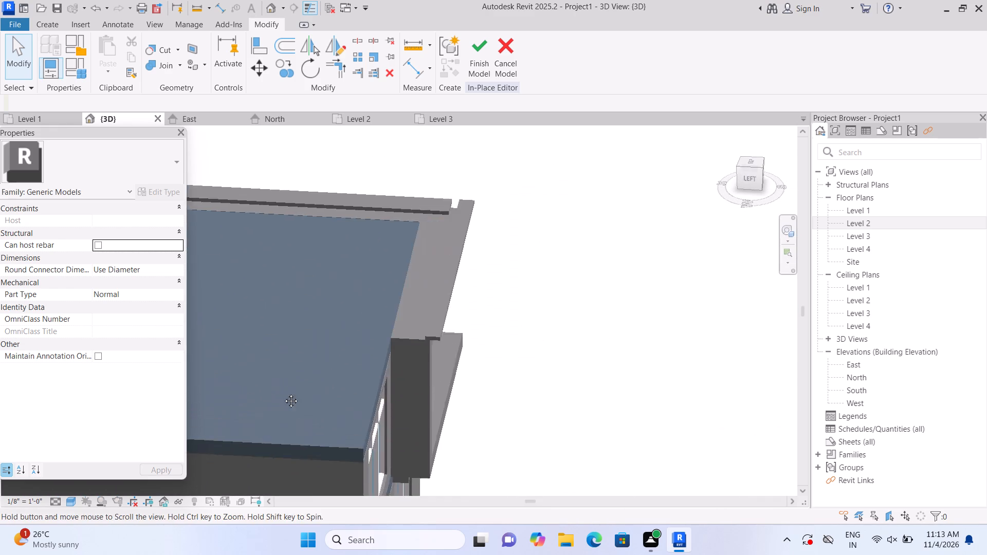
pyautogui.moveTo(283, 393); pyautogui.dragTo(273, 395, button='middle')
pyautogui.scroll(1, 273, 395)
pyautogui.scroll(1, 317, 367)
pyautogui.moveTo(331, 357); pyautogui.dragTo(338, 405, button='middle')
pyautogui.scroll(2, 488, 377)
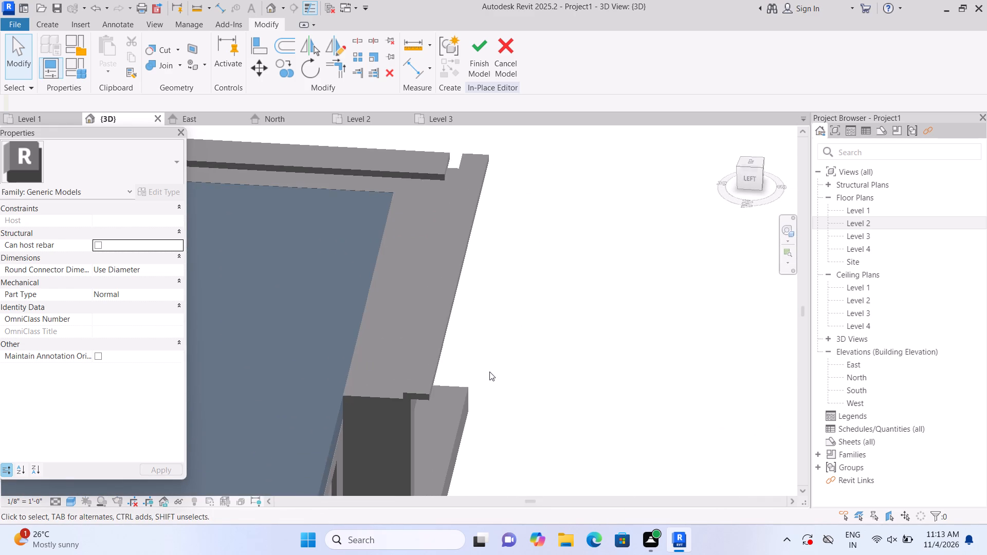
pyautogui.click(413, 331)
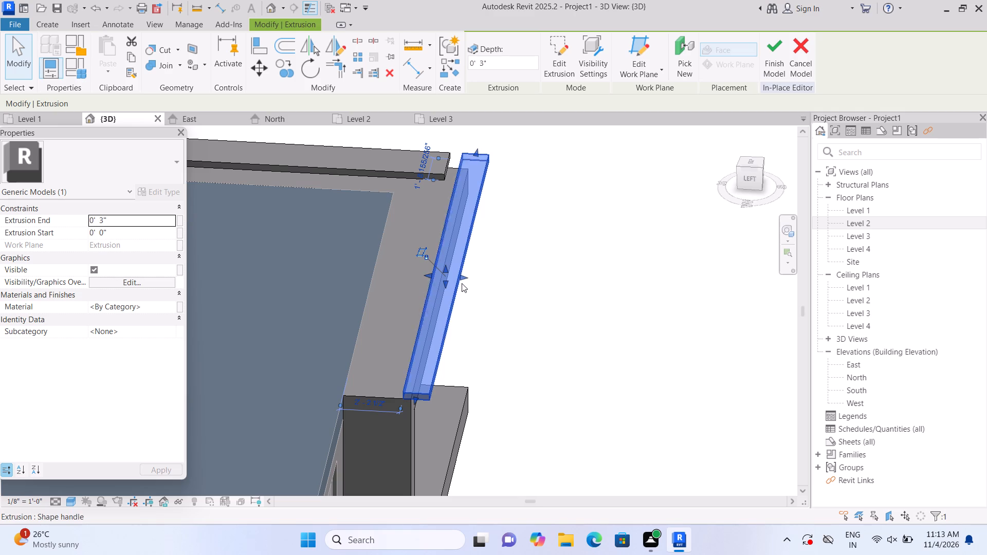
pyautogui.moveTo(464, 276); pyautogui.dragTo(453, 276)
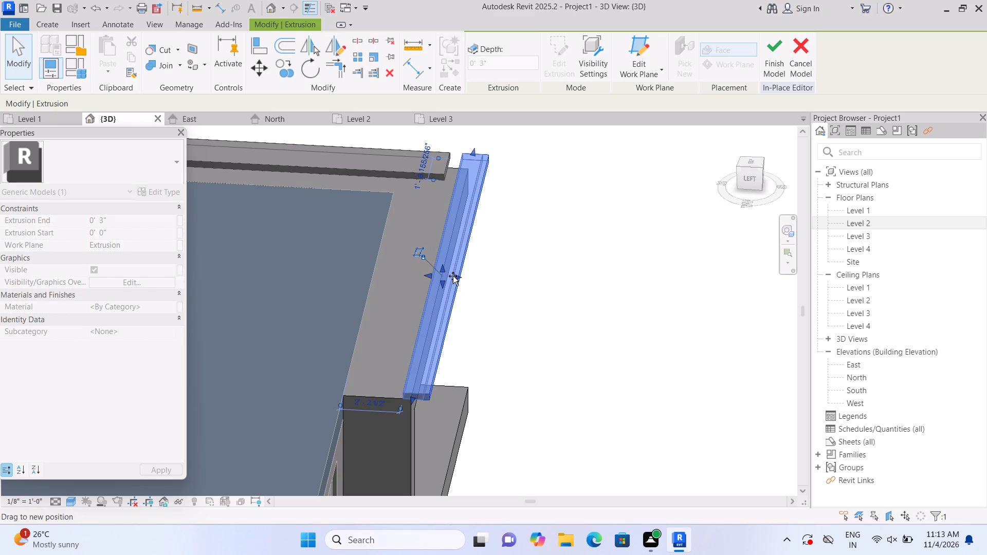
pyautogui.moveTo(453, 276); pyautogui.dragTo(452, 278)
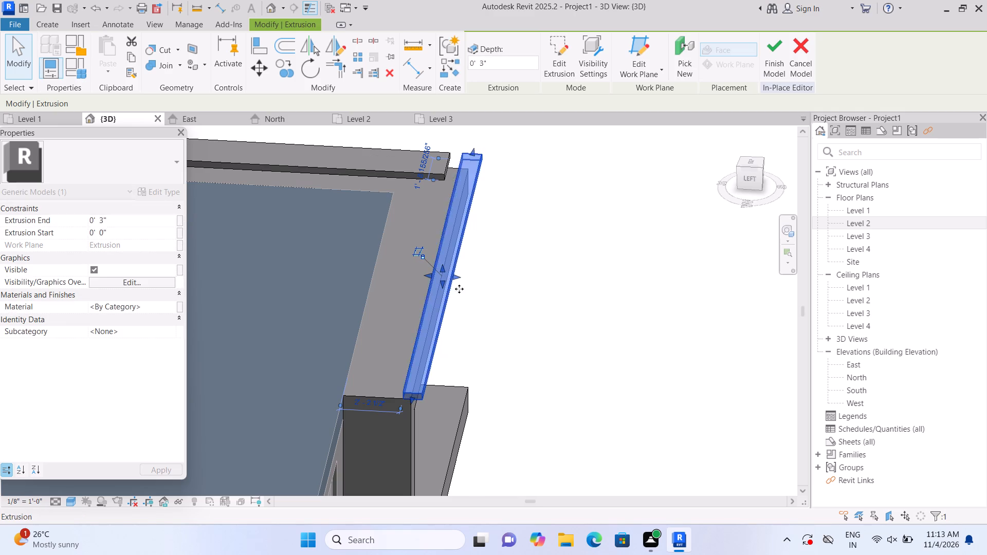
pyautogui.click(479, 293)
pyautogui.scroll(-2, 480, 292)
pyautogui.moveTo(480, 310); pyautogui.dragTo(491, 310, button='middle')
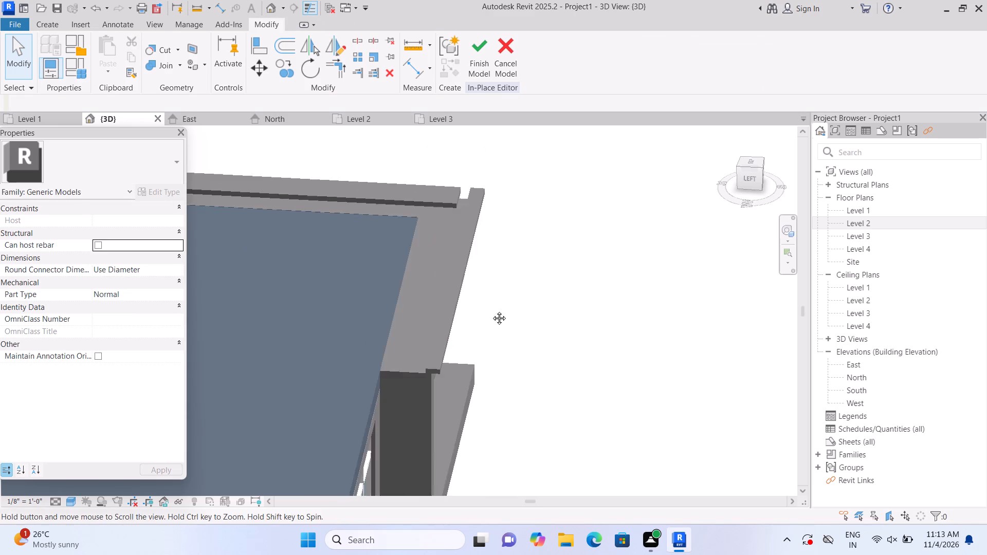
pyautogui.moveTo(491, 310); pyautogui.dragTo(571, 266, button='middle')
pyautogui.scroll(3, 463, 359)
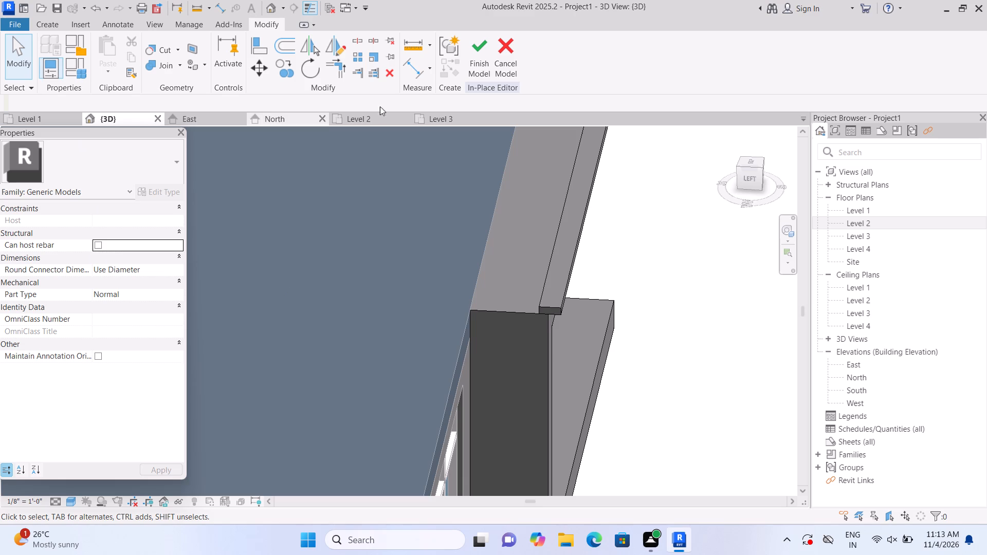
pyautogui.click(60, 26)
pyautogui.click(138, 43)
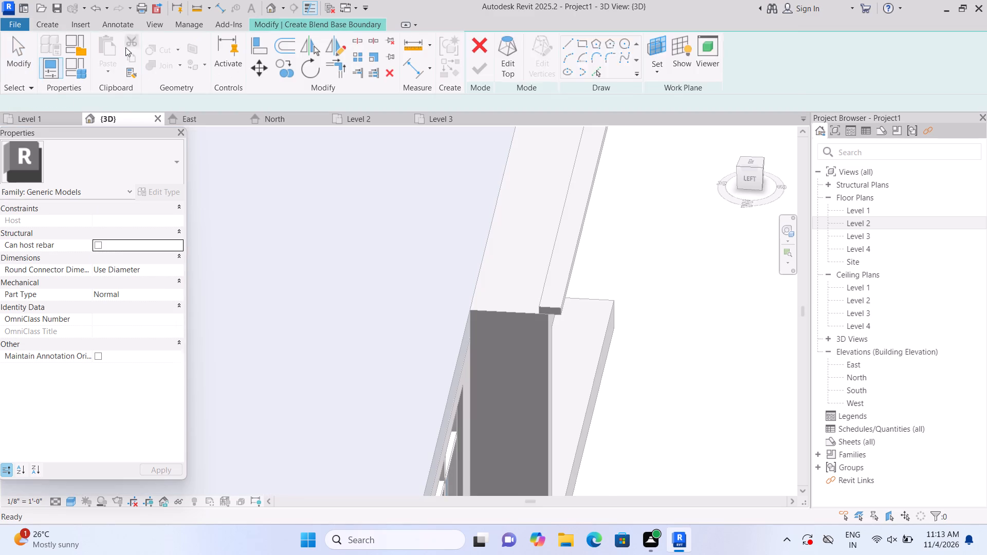
pyautogui.doubleClick(472, 49)
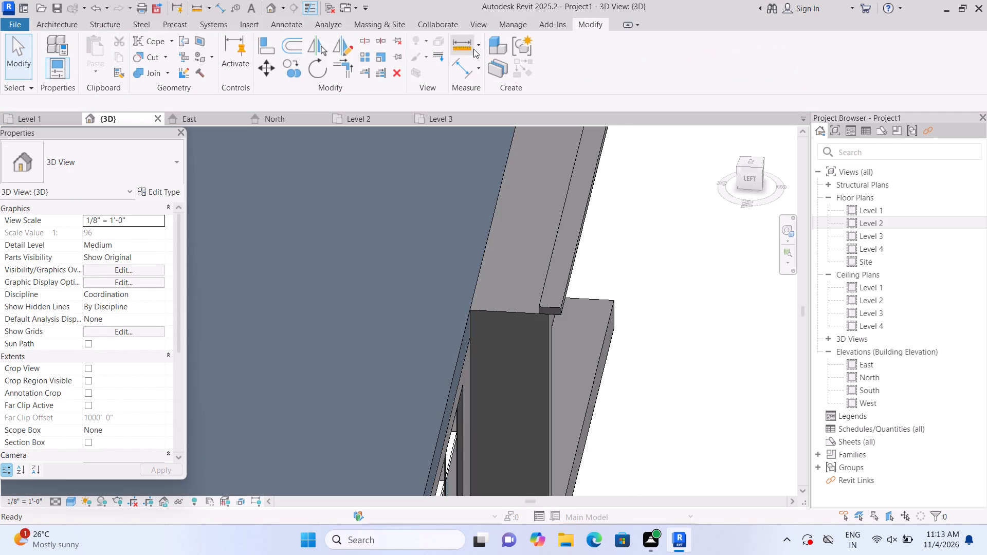
# Start a new in-place model component in the Generic Models category.
pyautogui.click(62, 24)
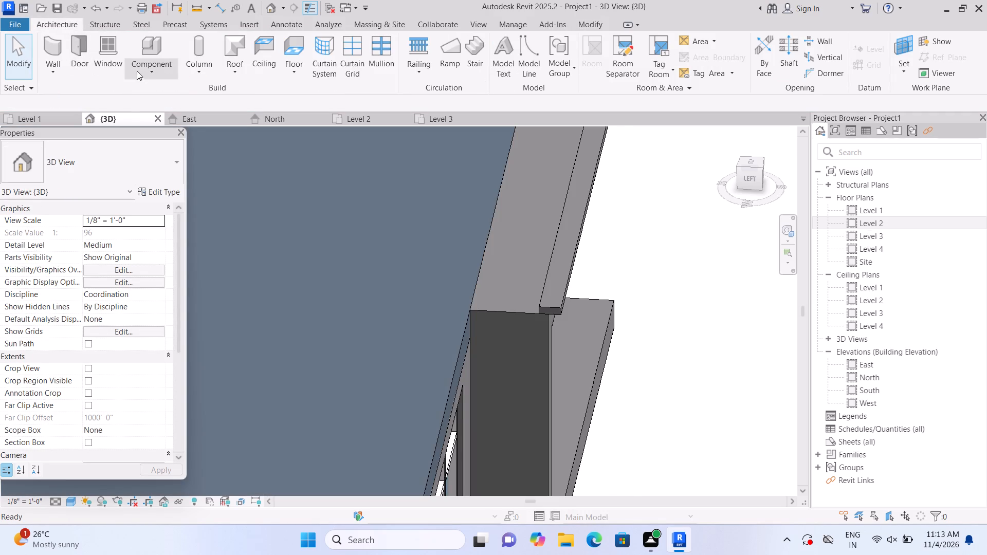
pyautogui.click(154, 71)
pyautogui.click(159, 117)
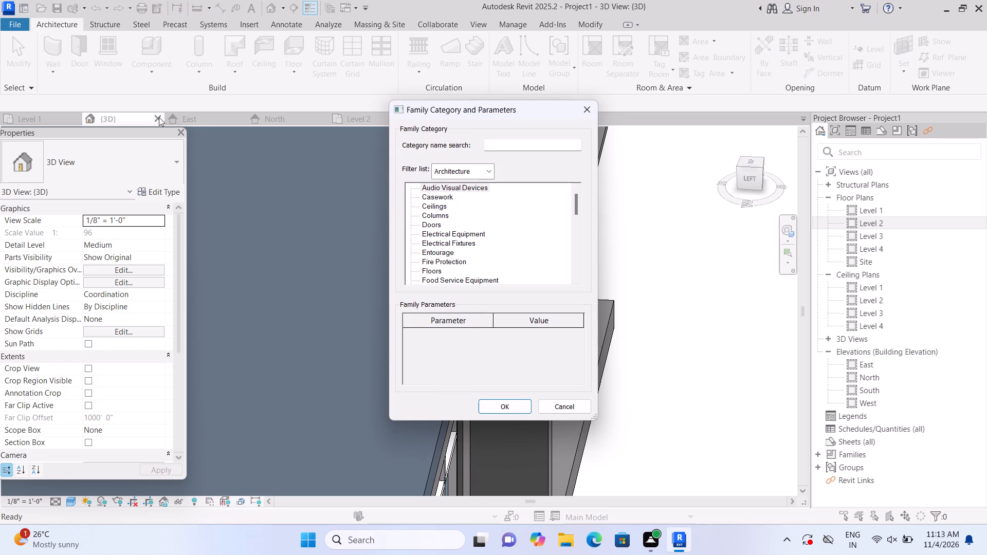
pyautogui.scroll(-6, 456, 229)
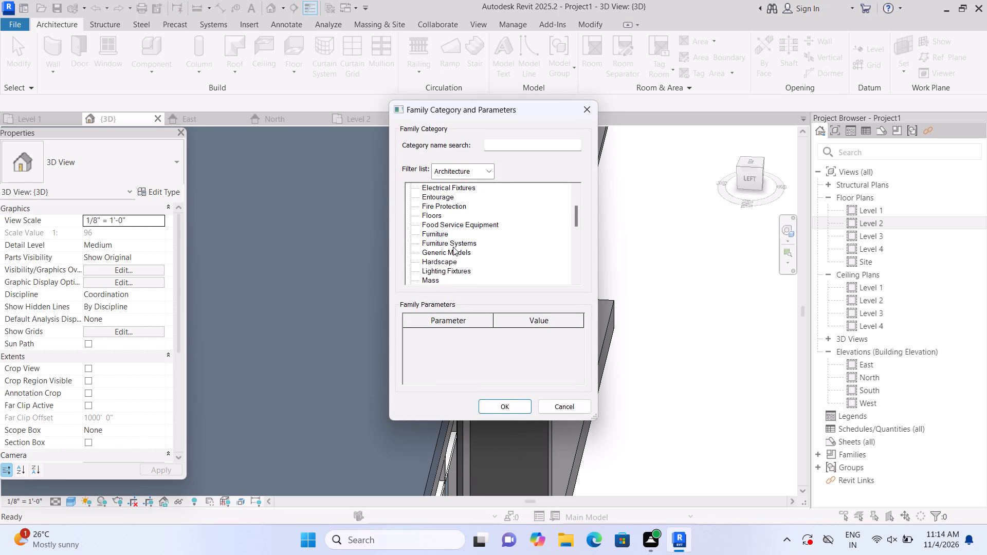
pyautogui.click(453, 247)
pyautogui.click(454, 254)
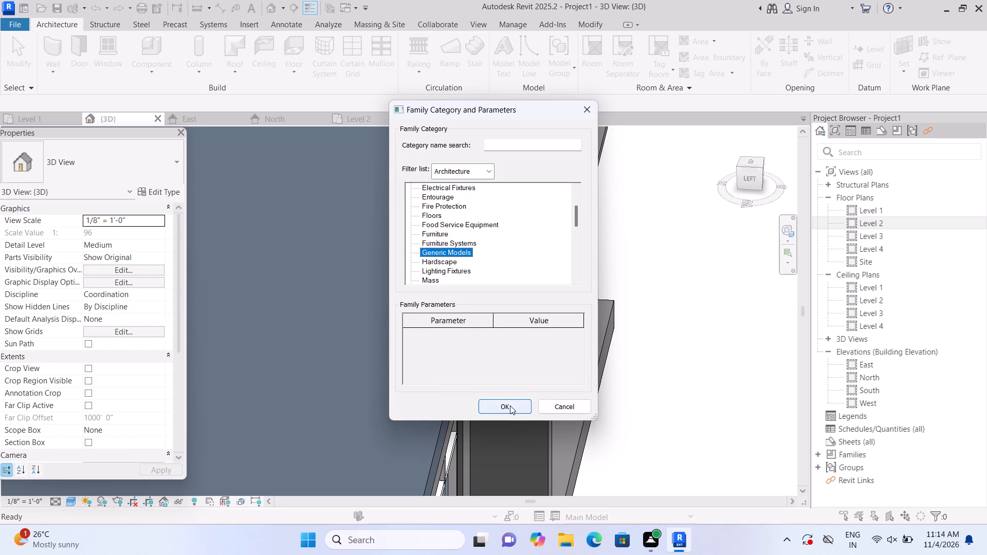
pyautogui.click(510, 405)
pyautogui.click(513, 285)
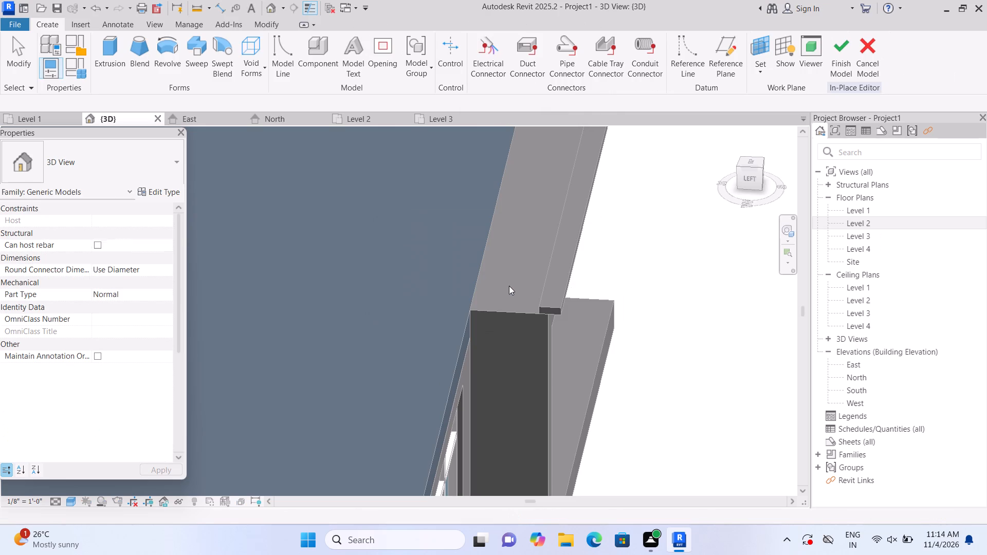
# Extrude a rectangle about 2'-2 1/2" by 8 1/2" on the frame's top face, across its side end behind the front strip.
pyautogui.click(113, 64)
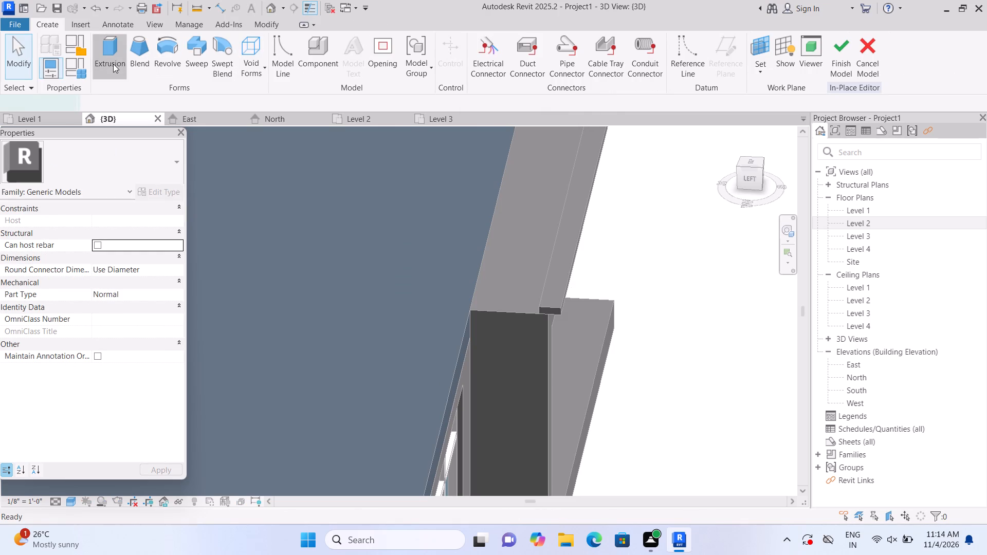
pyautogui.click(671, 70)
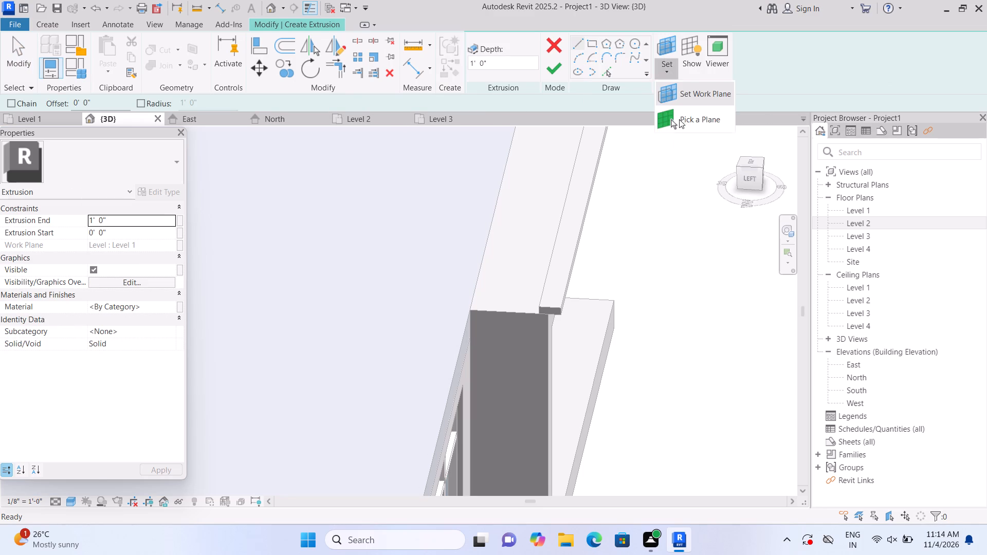
pyautogui.click(682, 126)
pyautogui.click(507, 287)
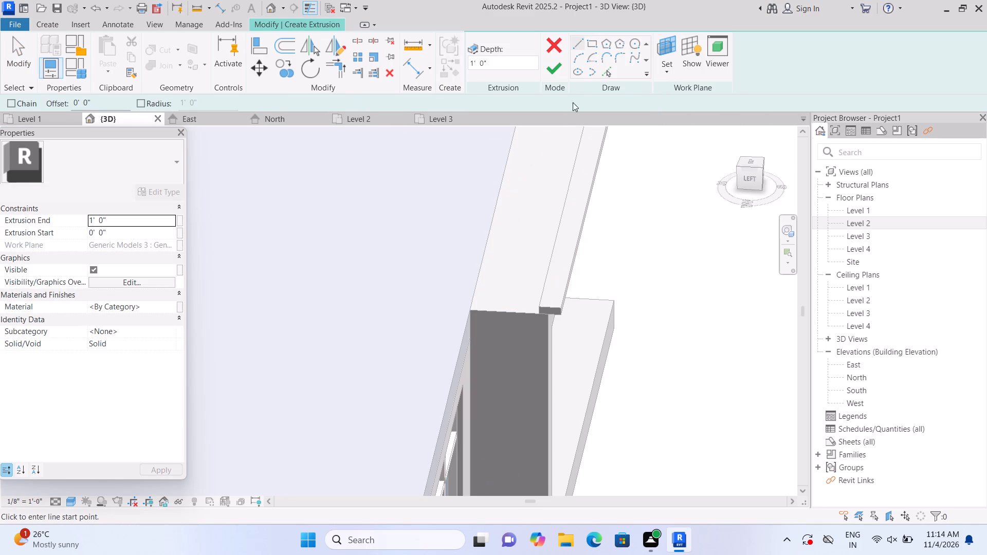
pyautogui.click(596, 46)
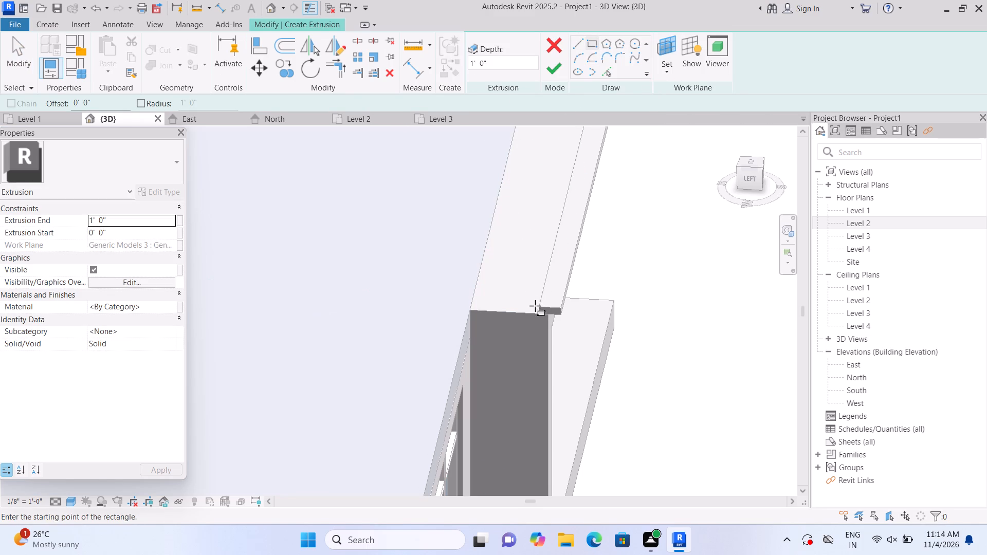
pyautogui.click(537, 312)
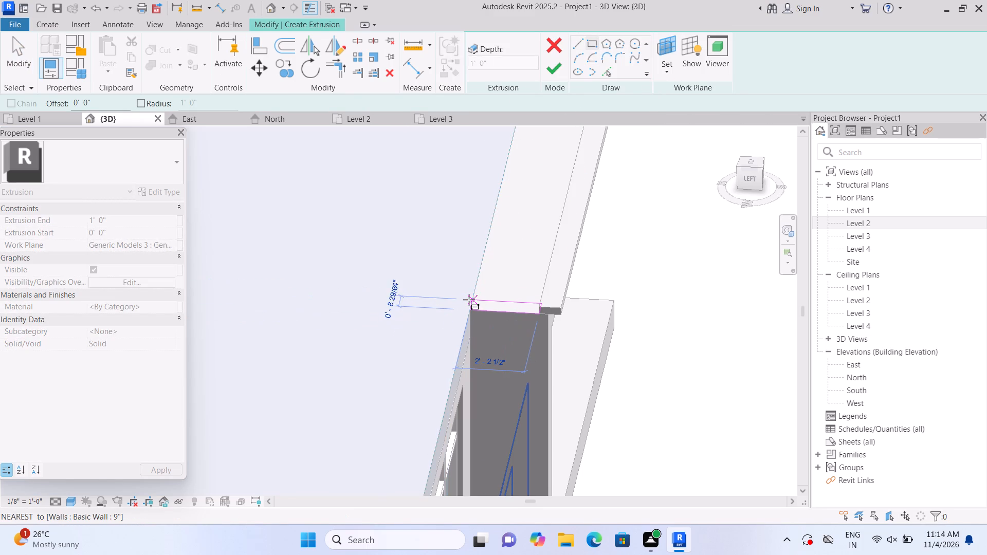
pyautogui.click(467, 301)
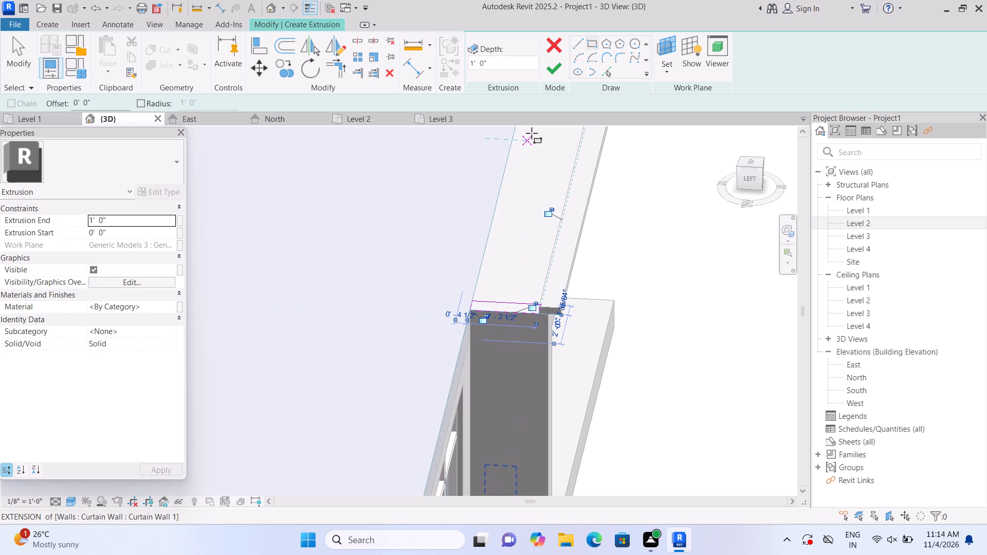
pyautogui.click(555, 76)
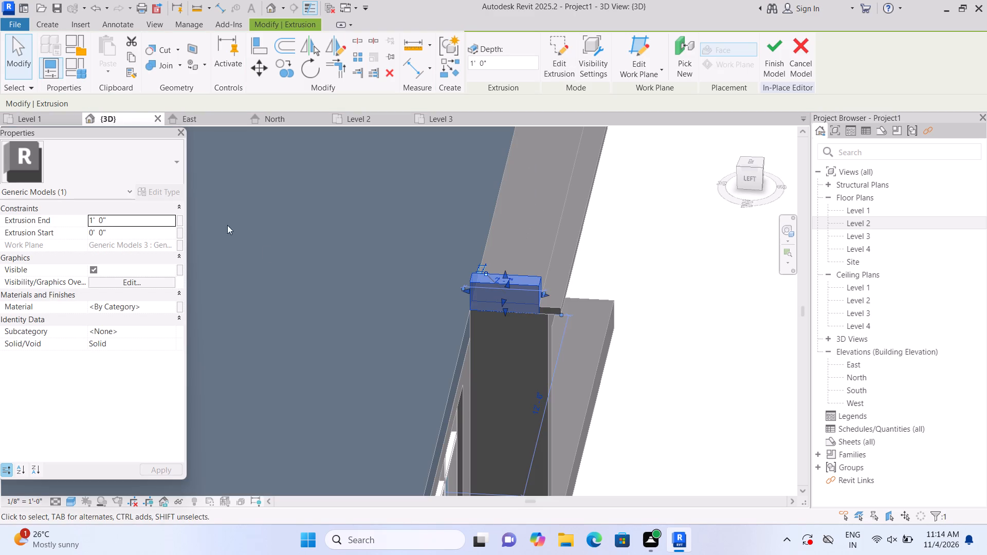
# Set the new end strip's extrusion end to 3" and finish the in-place model.
pyautogui.click(140, 219)
pyautogui.press('BackSpace')
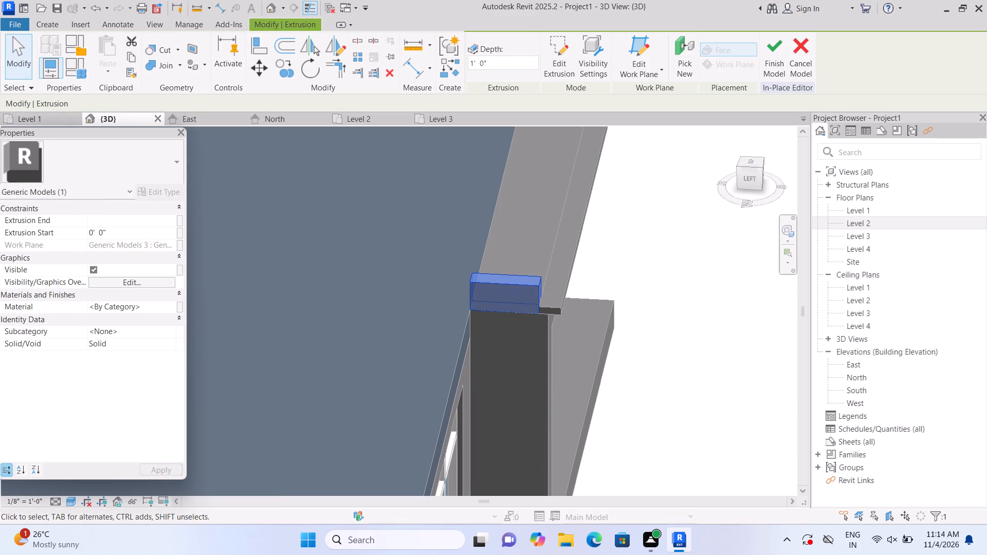
pyautogui.write('3"')
pyautogui.press('Return')
pyautogui.scroll(5, 487, 321)
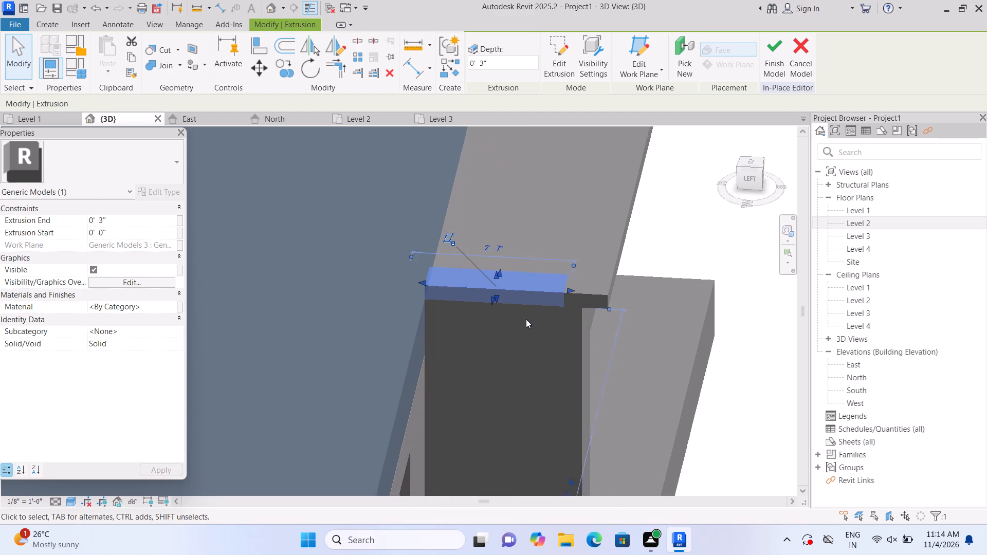
pyautogui.scroll(1, 526, 319)
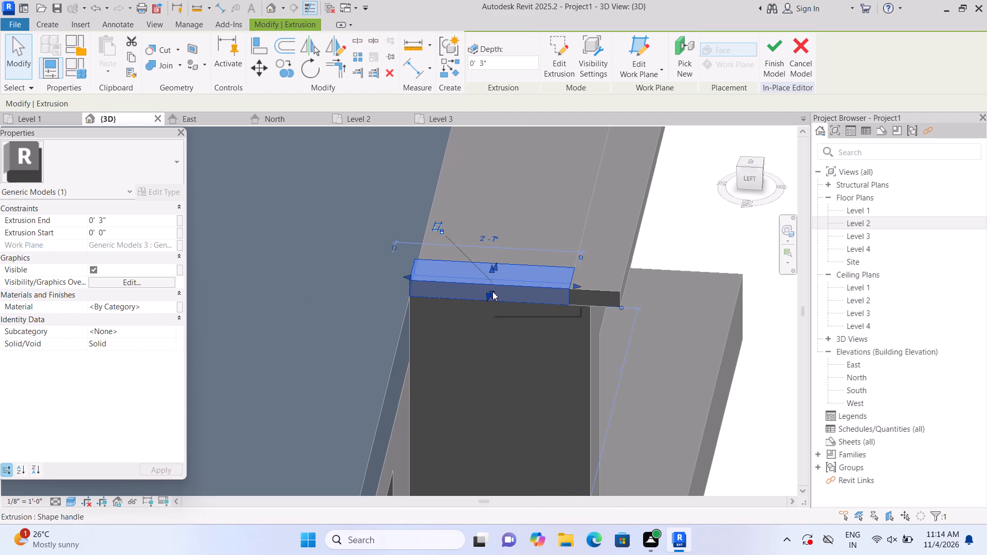
pyautogui.click(669, 226)
pyautogui.scroll(-6, 669, 226)
pyautogui.moveTo(675, 227); pyautogui.dragTo(588, 246, button='middle')
pyautogui.scroll(2, 563, 282)
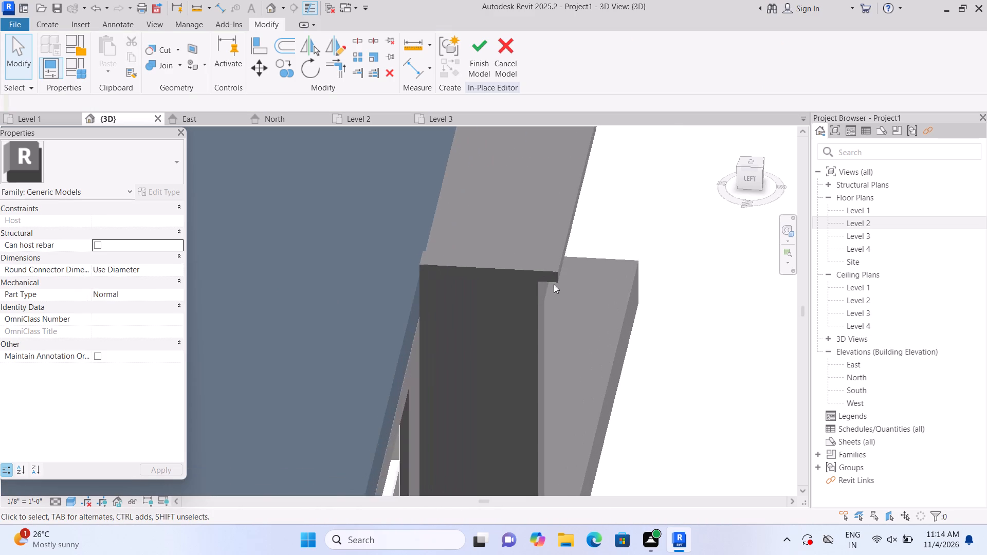
pyautogui.scroll(6, 554, 284)
pyautogui.moveTo(541, 286); pyautogui.dragTo(382, 410, button='middle')
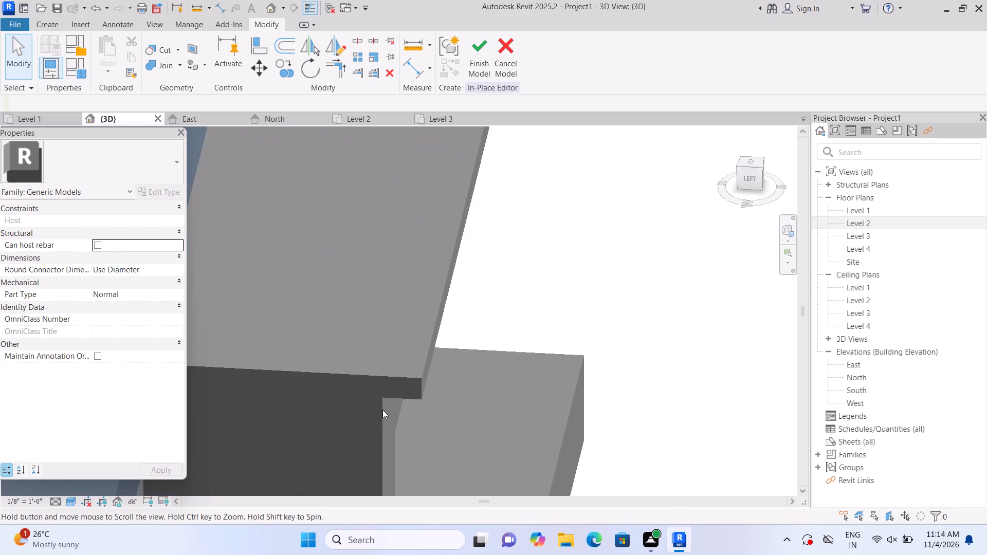
pyautogui.moveTo(382, 410); pyautogui.dragTo(382, 409, button='middle')
pyautogui.click(474, 70)
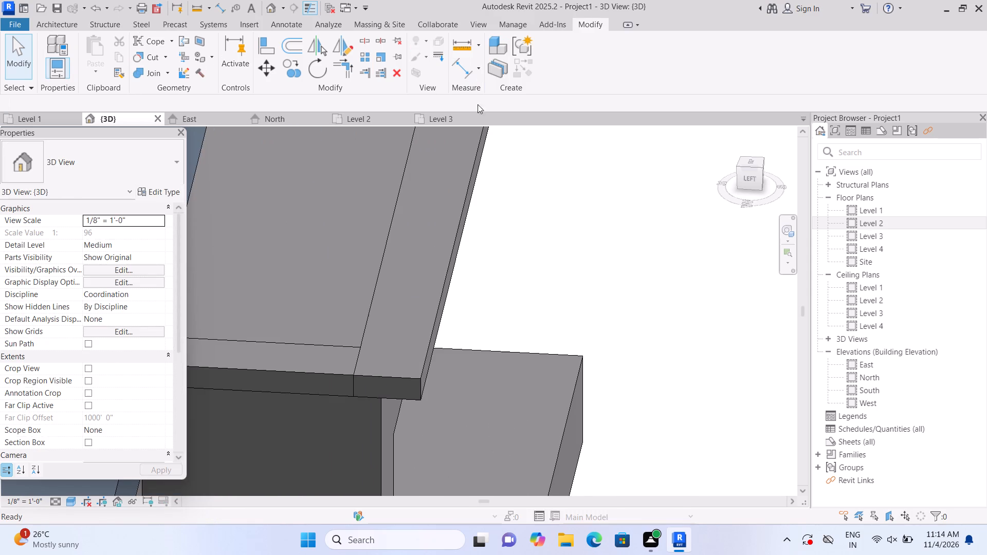
# Select the balcony frame and pull the outer face of its front top strip further inward to reduce the overhang.
pyautogui.click(456, 217)
pyautogui.scroll(-7, 477, 255)
pyautogui.moveTo(516, 202); pyautogui.dragTo(524, 272, button='middle')
pyautogui.scroll(3, 495, 250)
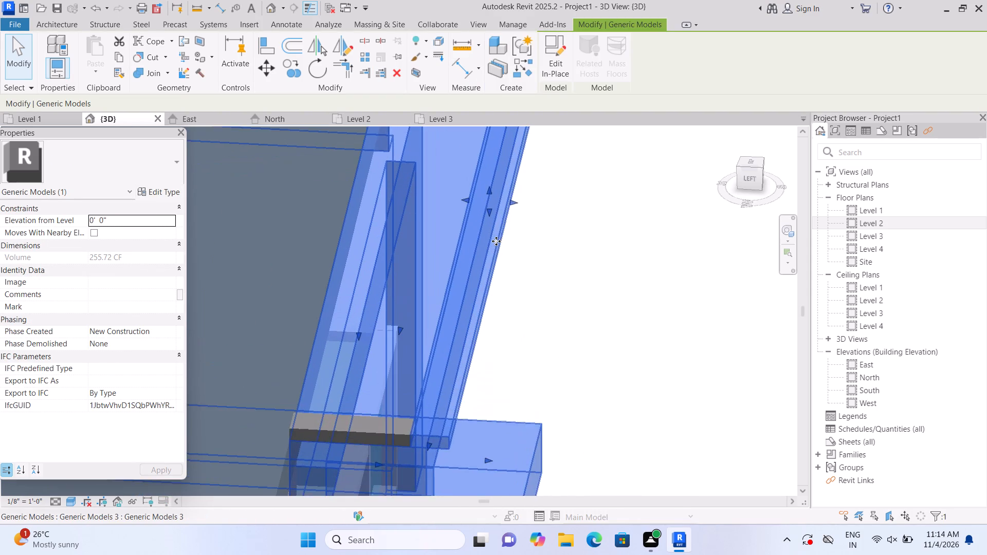
pyautogui.scroll(1, 496, 241)
pyautogui.moveTo(515, 197); pyautogui.dragTo(513, 197)
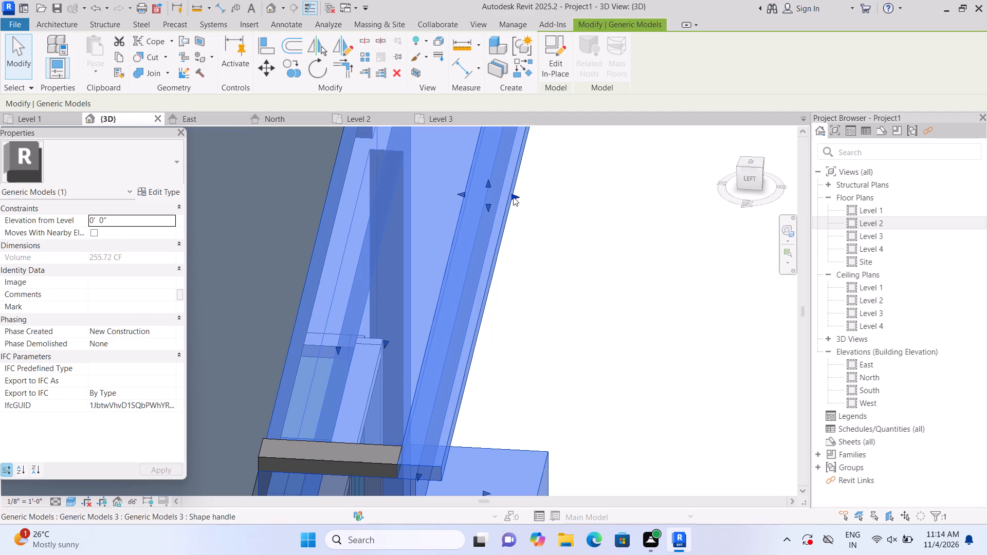
pyautogui.moveTo(513, 197); pyautogui.dragTo(503, 195)
pyautogui.click(554, 209)
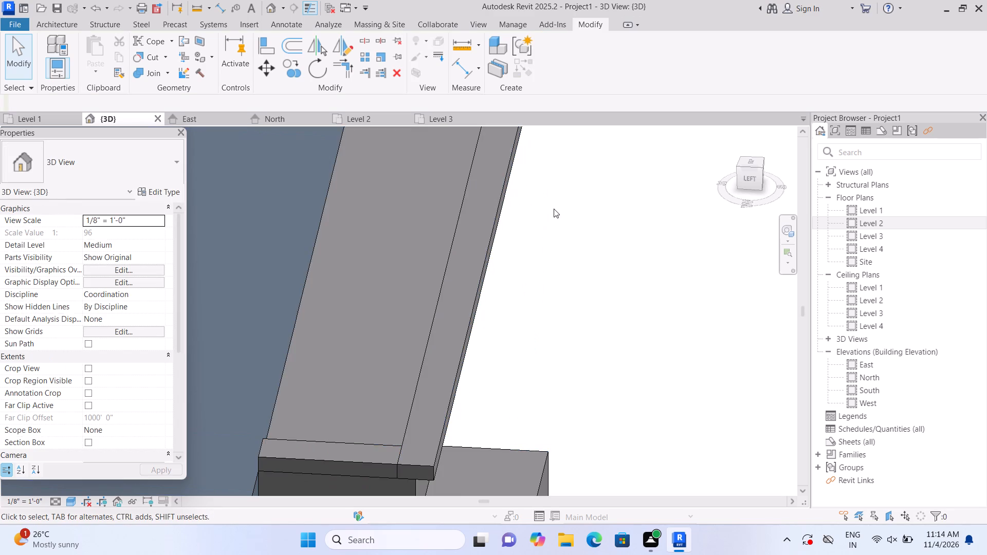
pyautogui.scroll(-11, 552, 213)
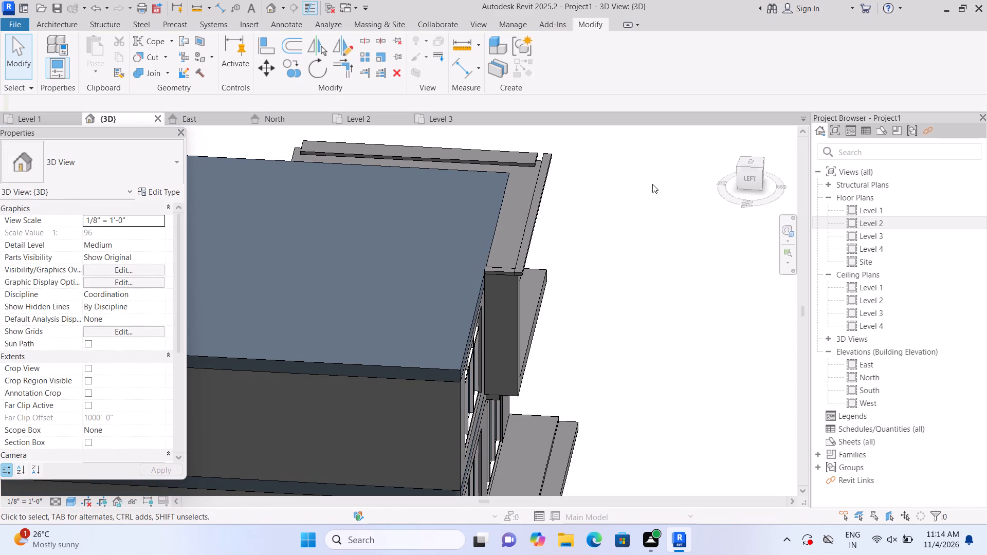
pyautogui.scroll(4, 498, 305)
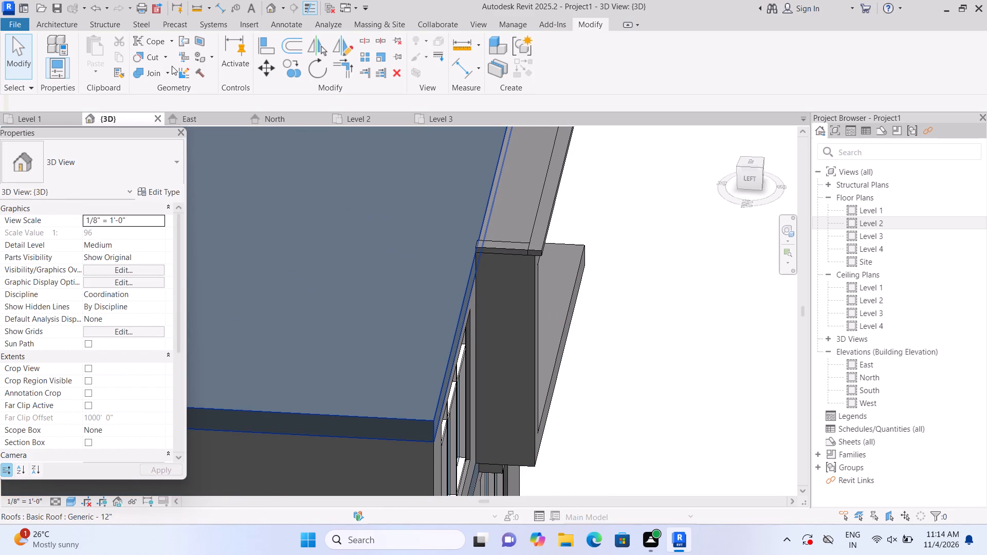
# Join the geometry of the new 3" end strip with the balcony frame.
pyautogui.click(170, 69)
pyautogui.click(174, 94)
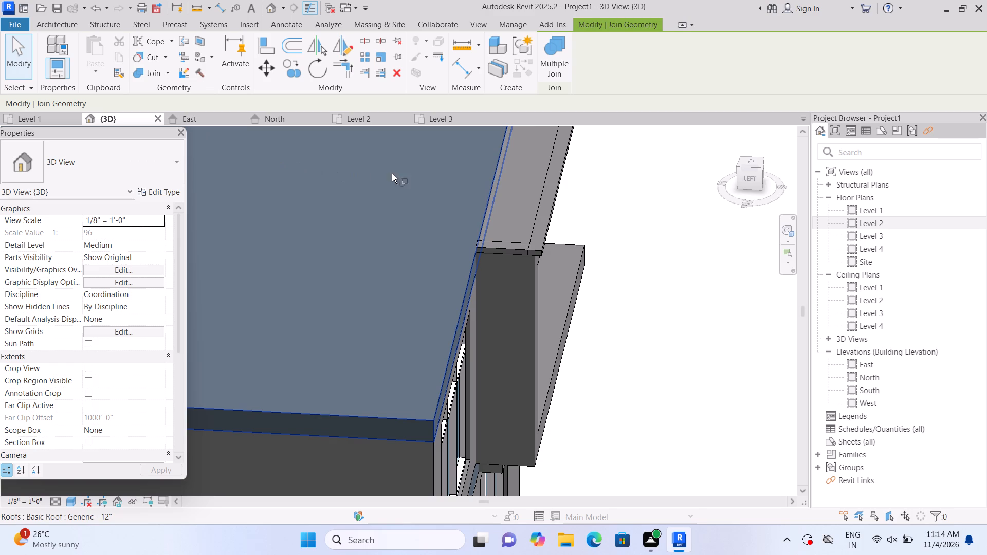
pyautogui.click(486, 237)
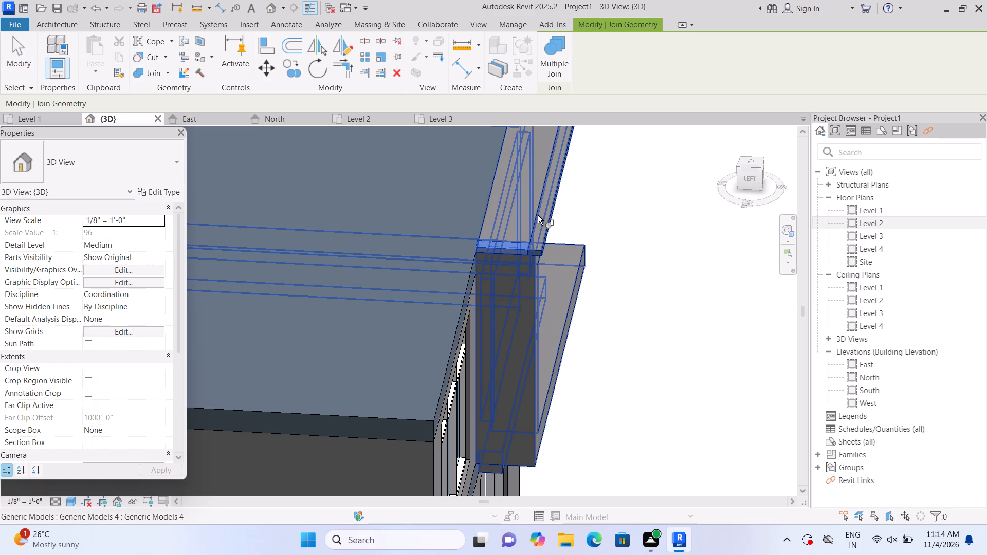
pyautogui.click(538, 212)
pyautogui.scroll(-3, 588, 213)
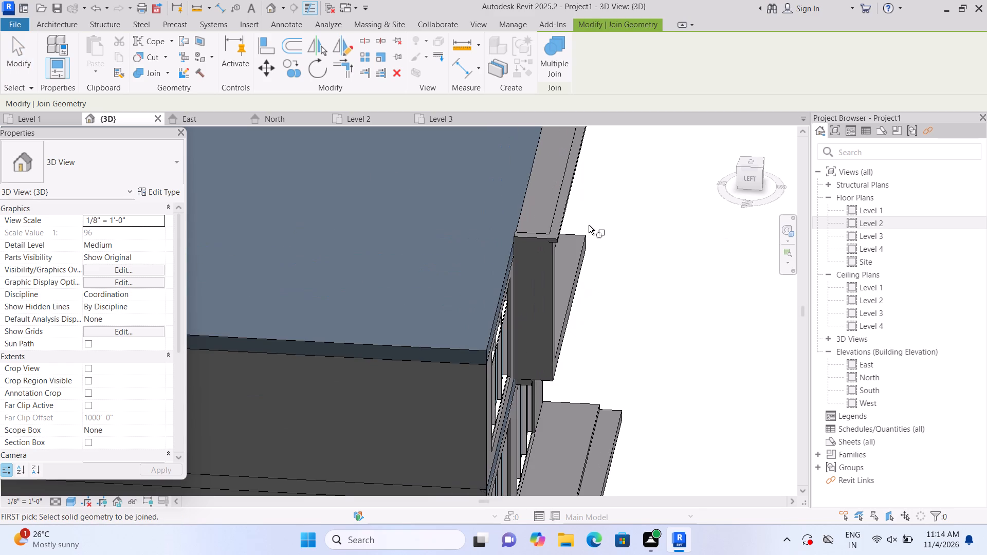
pyautogui.press('Escape')
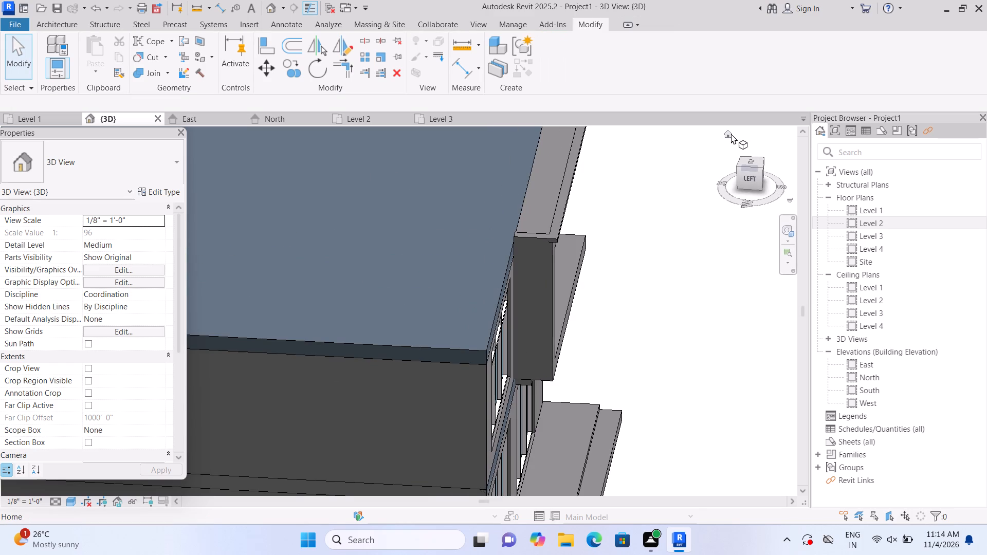
# Edit the balcony frame in place and pull the inner face of its right-side 3" top strip outward to narrow the strip.
pyautogui.click(727, 134)
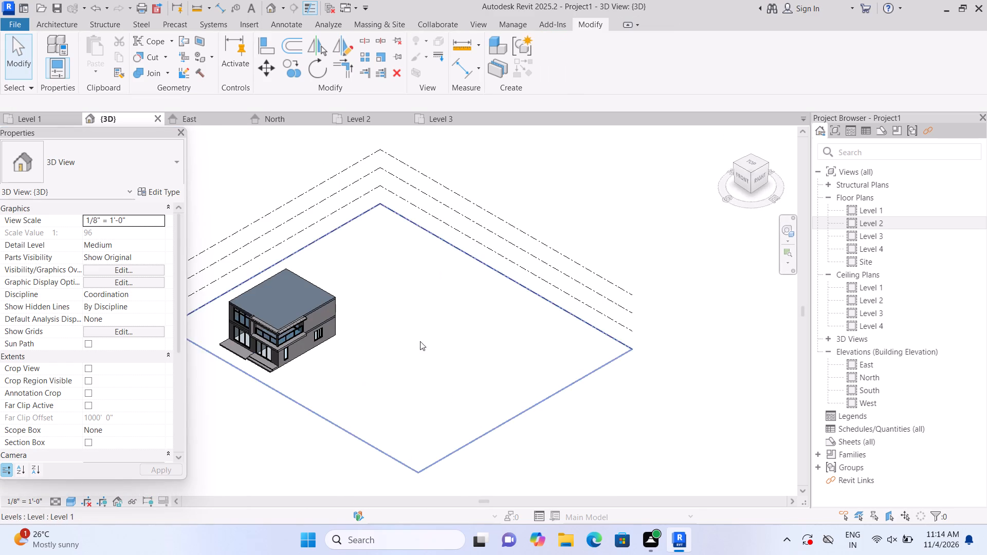
pyautogui.scroll(11, 232, 351)
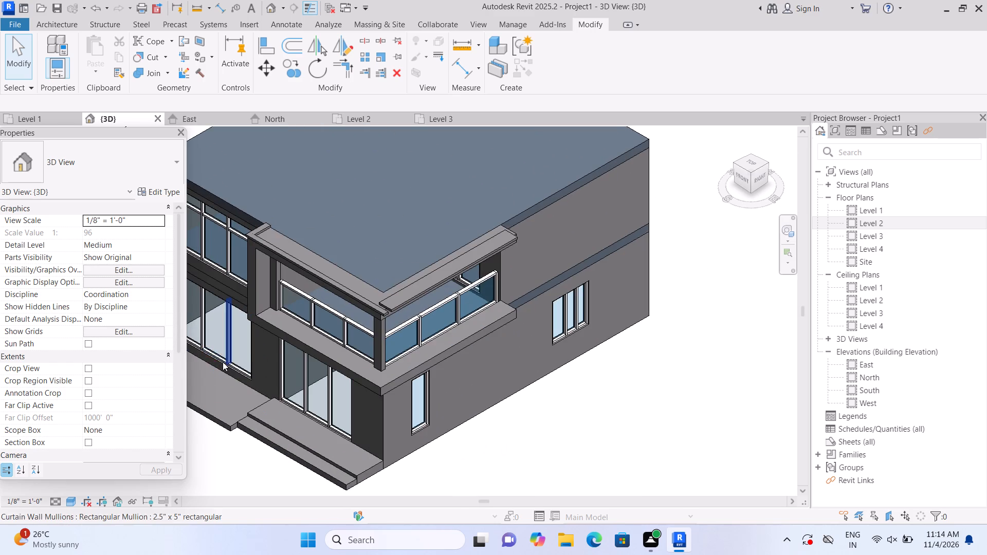
pyautogui.scroll(3, 233, 354)
pyautogui.moveTo(496, 299); pyautogui.dragTo(437, 333, button='middle')
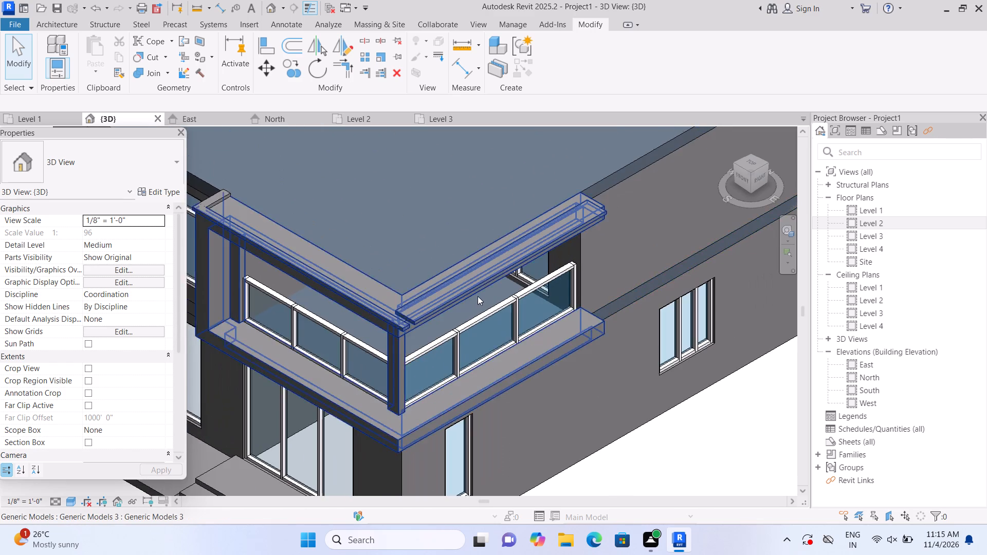
pyautogui.scroll(2, 479, 292)
pyautogui.click(516, 232)
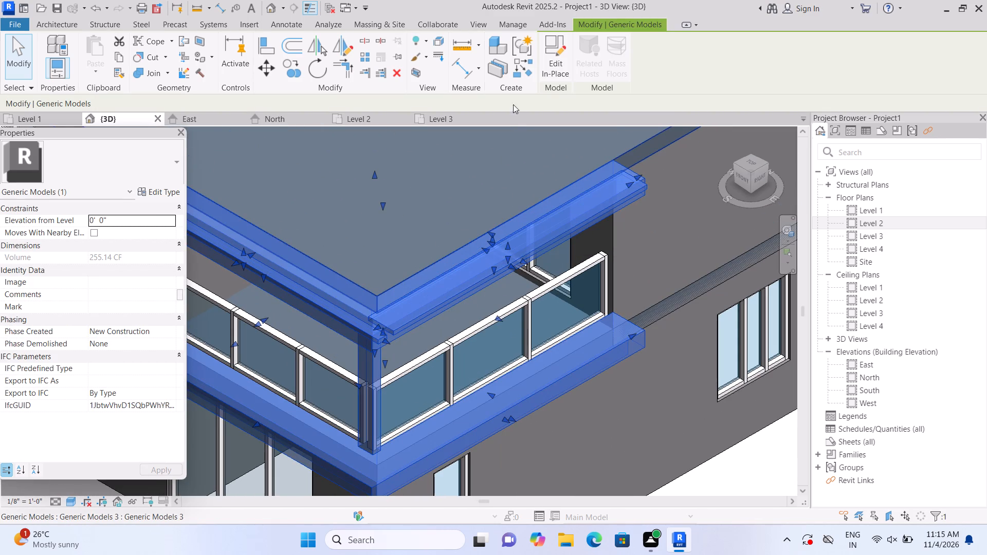
pyautogui.click(555, 62)
pyautogui.click(501, 256)
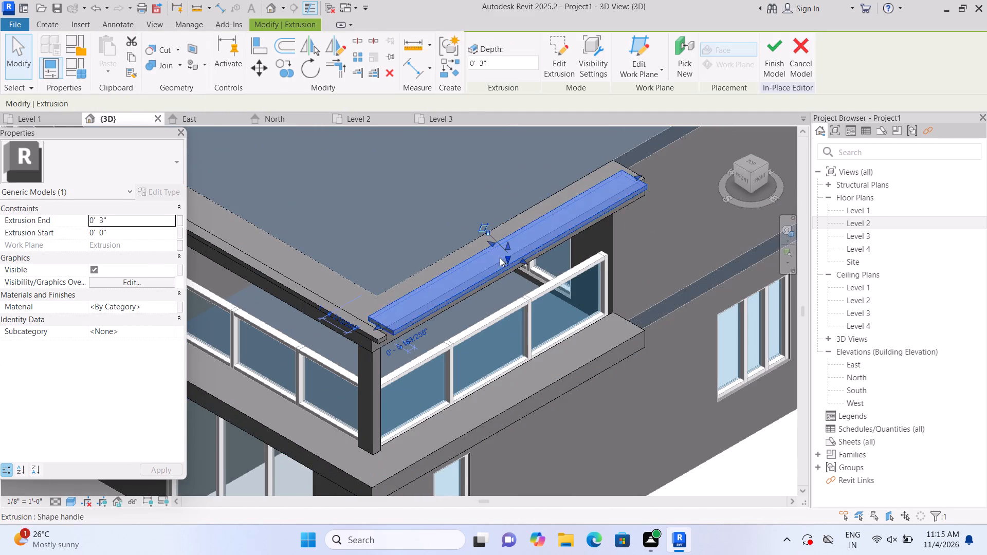
pyautogui.scroll(3, 500, 260)
pyautogui.moveTo(489, 232); pyautogui.dragTo(498, 236)
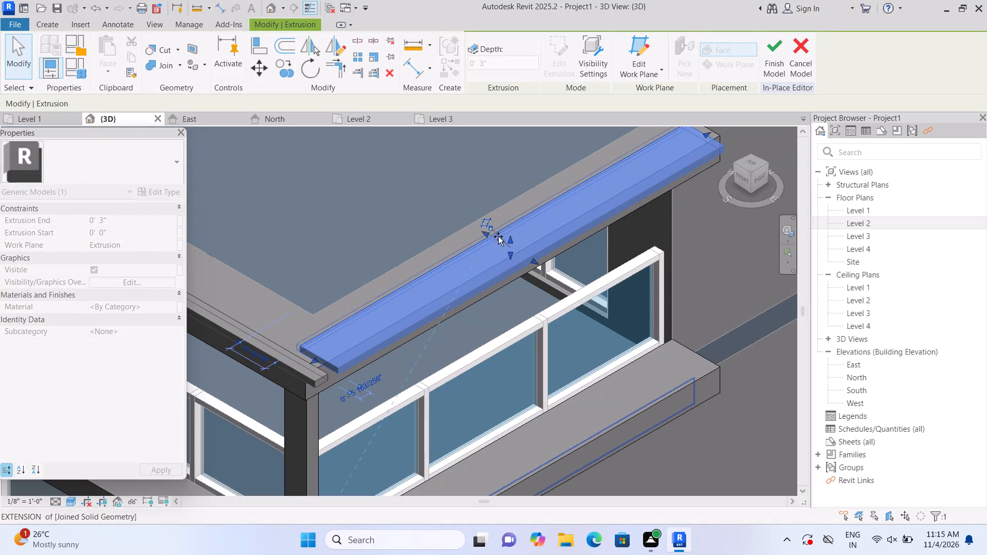
pyautogui.moveTo(498, 236); pyautogui.dragTo(514, 247)
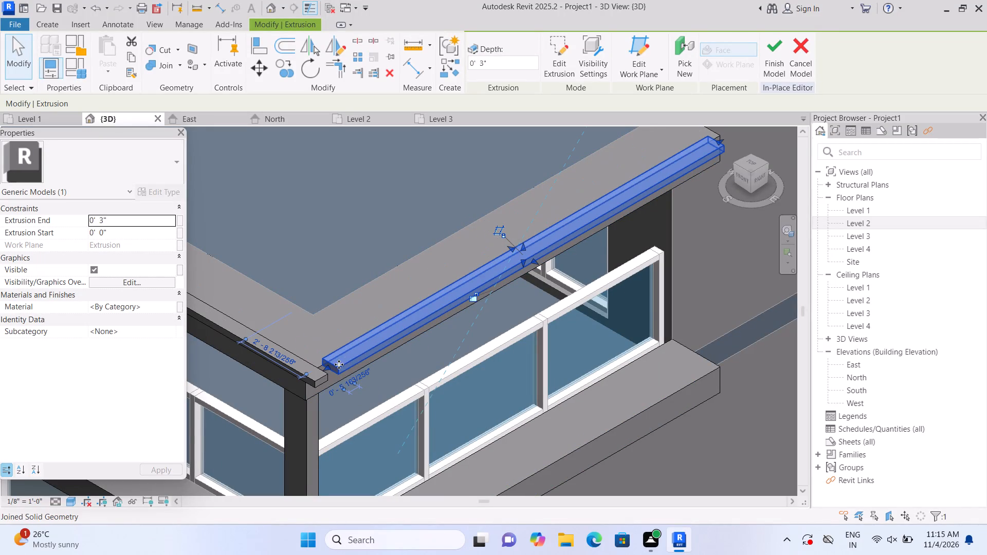
# Stretch the narrowed side strip's front end to the front strip at the corner and nudge its far end slightly past the frame.
pyautogui.moveTo(327, 365); pyautogui.dragTo(311, 374)
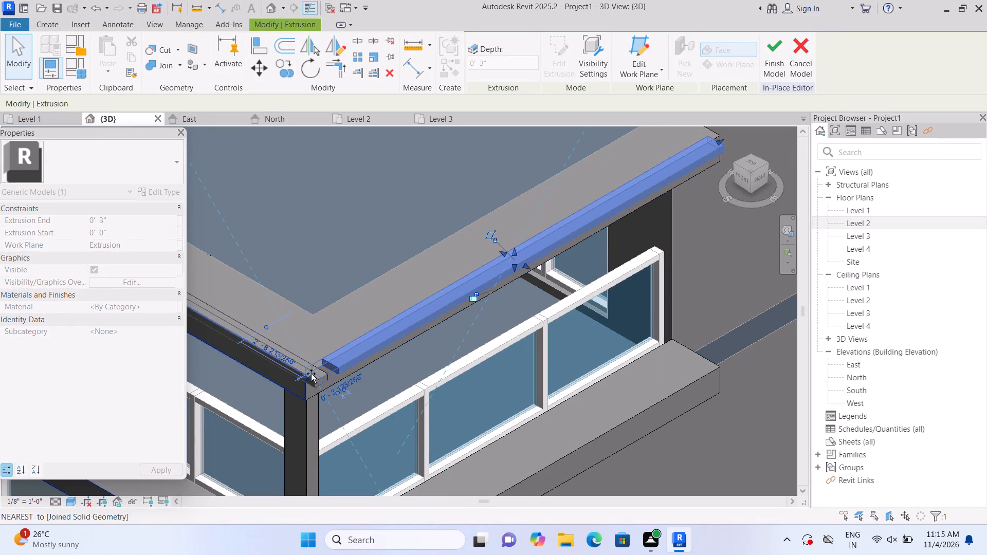
pyautogui.moveTo(311, 374); pyautogui.dragTo(310, 374)
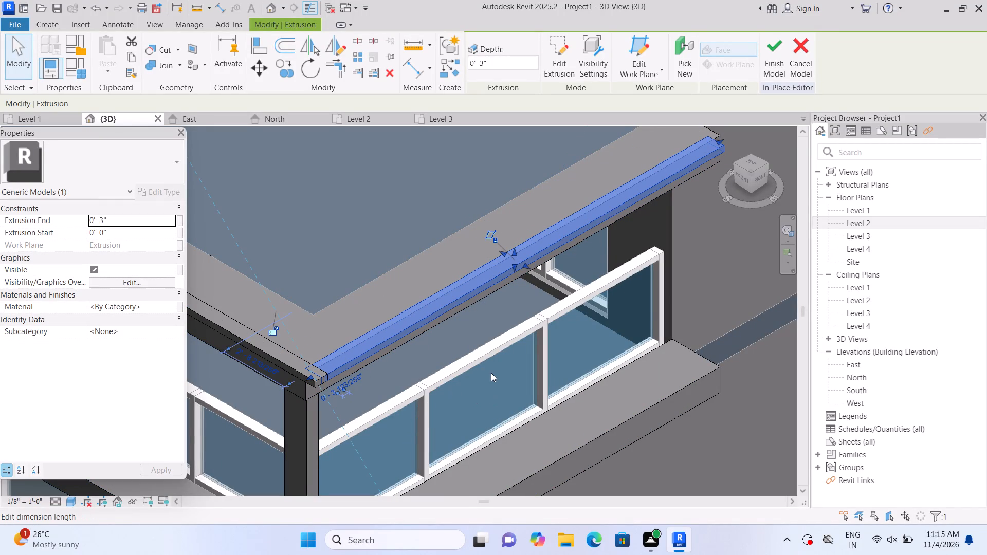
pyautogui.press('Escape')
pyautogui.moveTo(489, 372); pyautogui.dragTo(191, 472, button='middle')
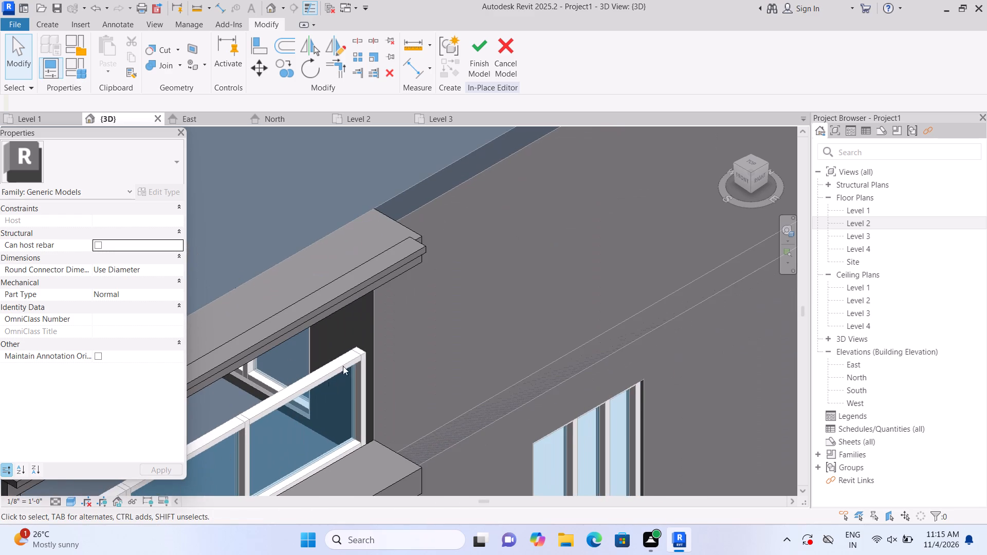
pyautogui.click(388, 267)
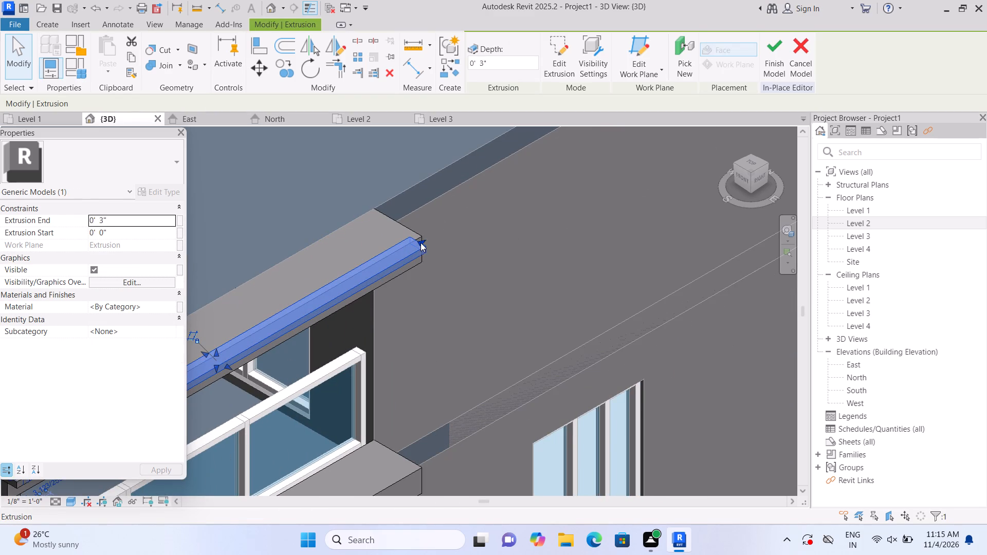
pyautogui.click(421, 241)
pyautogui.click(429, 313)
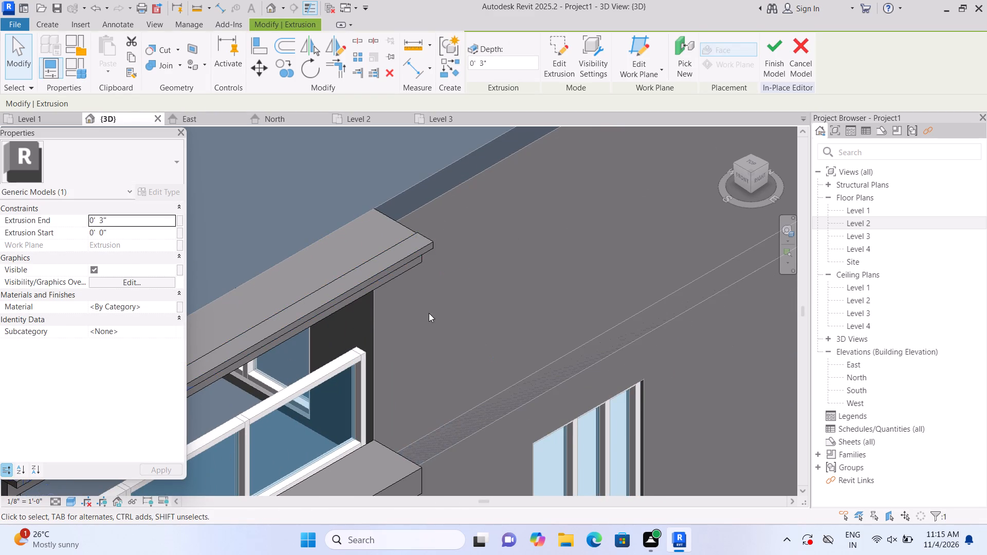
# Extrude a rectangle about 4 1/2" wide on the frame's top face, across its far end up to the side strip.
pyautogui.scroll(-6, 442, 304)
pyautogui.moveTo(448, 306); pyautogui.dragTo(567, 282, button='middle')
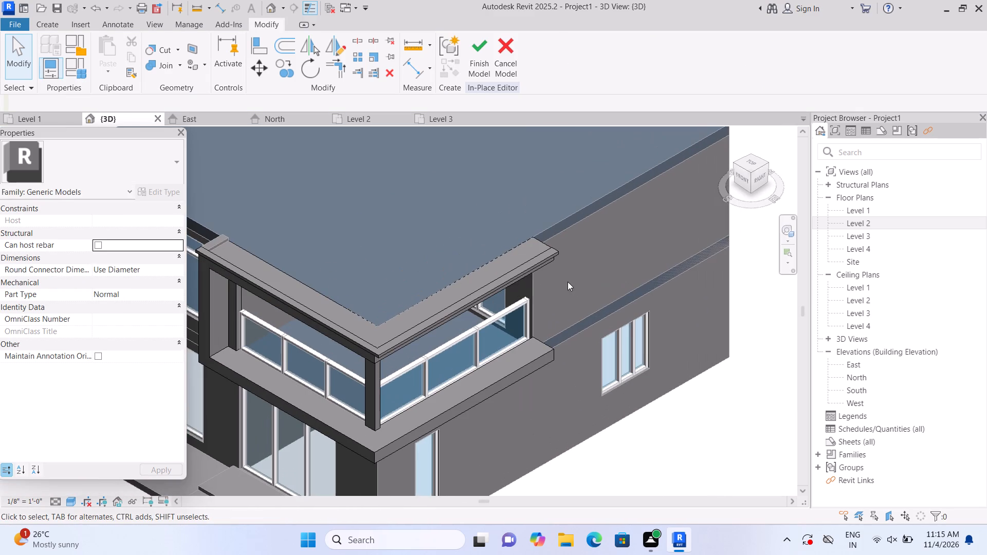
pyautogui.moveTo(569, 278); pyautogui.dragTo(543, 309, button='middle')
pyautogui.scroll(4, 535, 298)
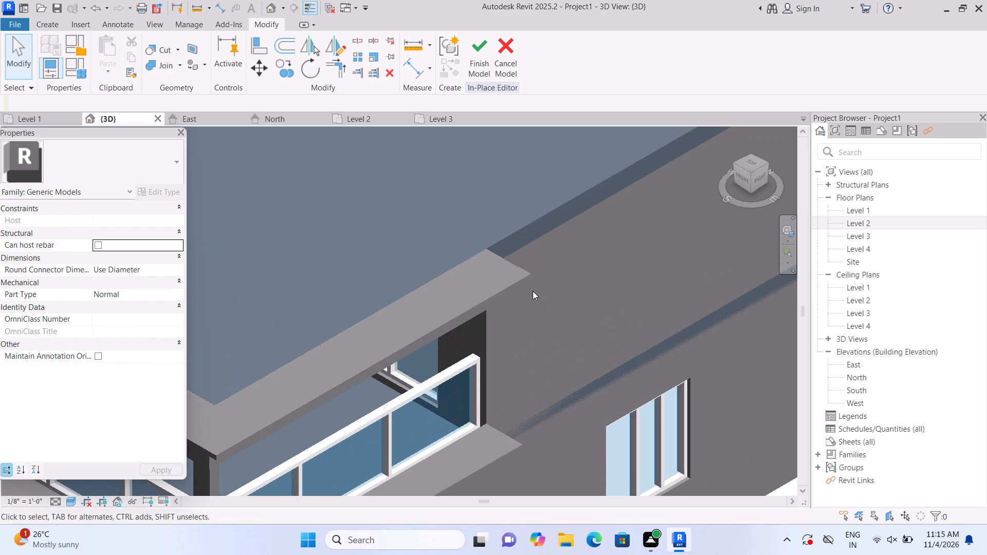
pyautogui.click(47, 25)
pyautogui.click(109, 62)
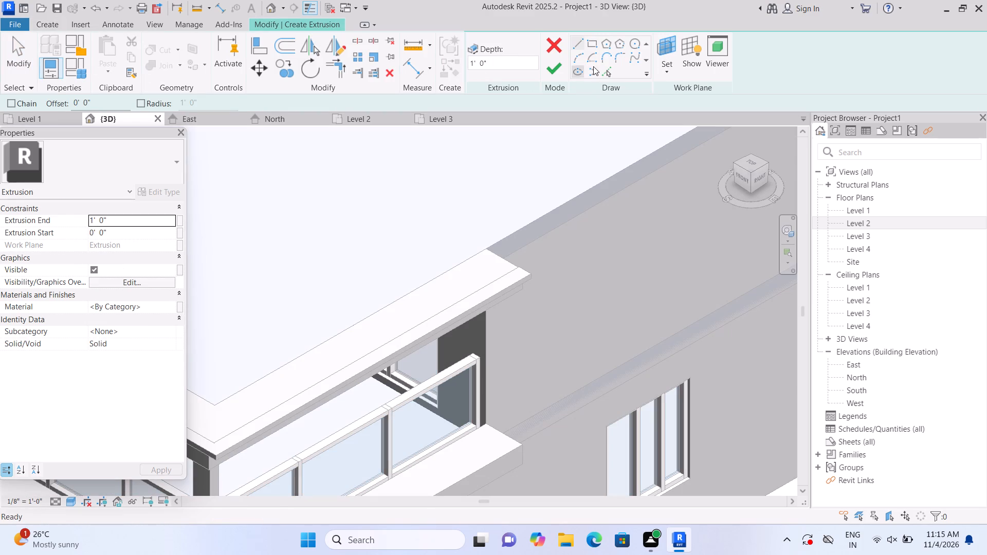
pyautogui.click(668, 68)
pyautogui.click(681, 123)
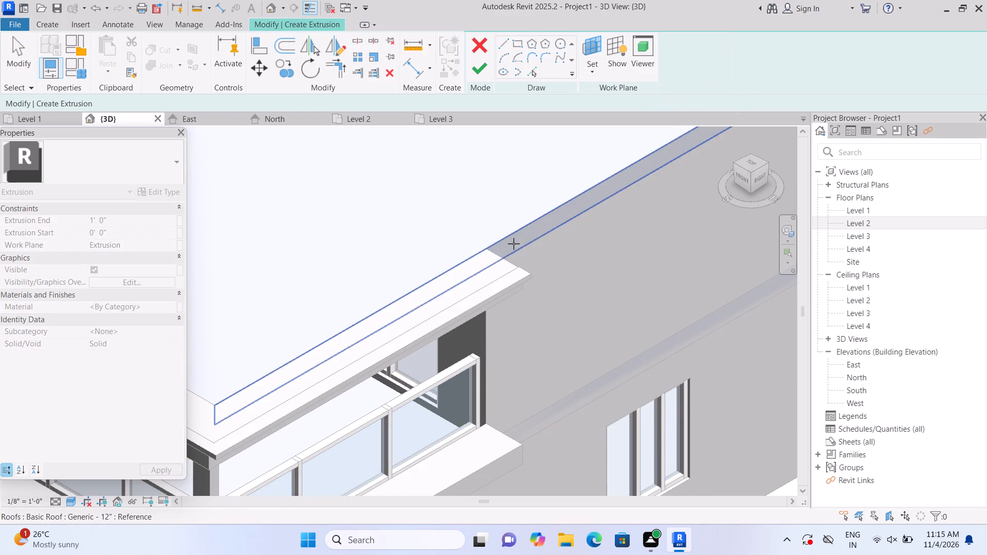
pyautogui.scroll(1, 510, 247)
pyautogui.click(490, 269)
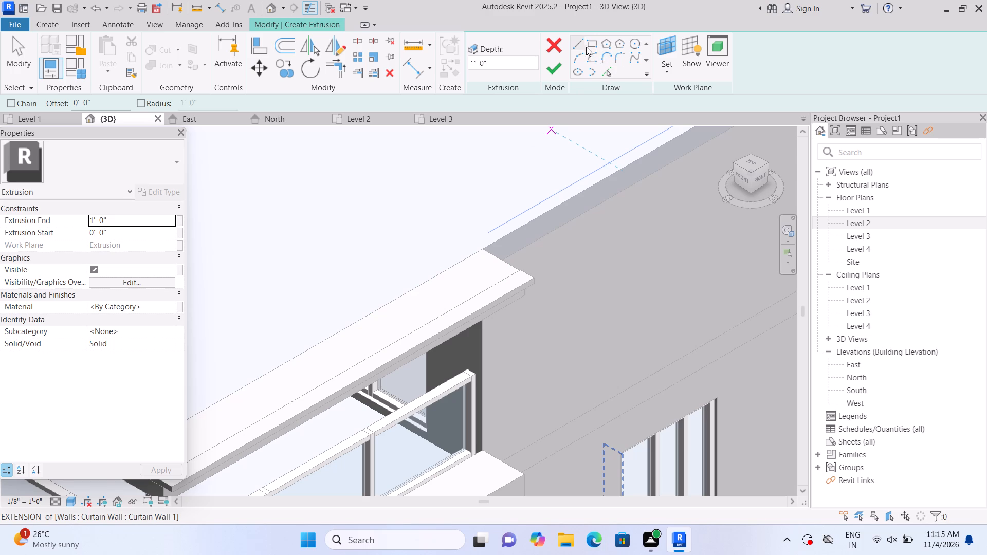
pyautogui.click(585, 46)
pyautogui.click(592, 42)
pyautogui.scroll(1, 522, 249)
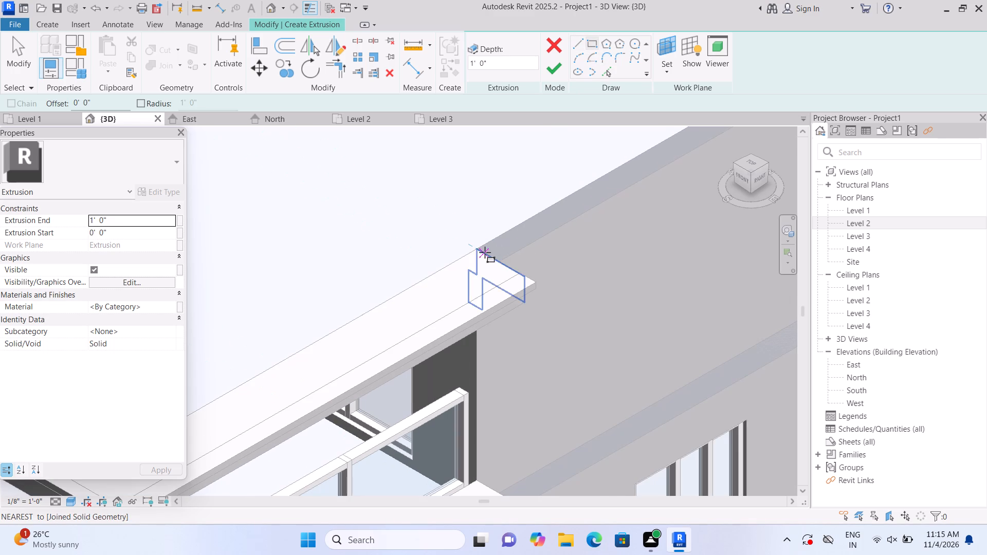
pyautogui.click(476, 249)
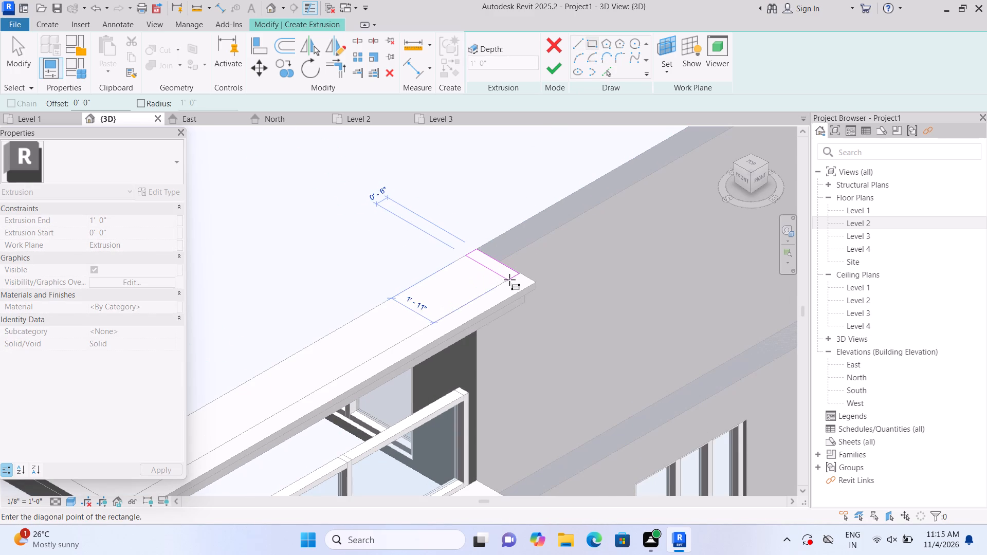
pyautogui.click(510, 280)
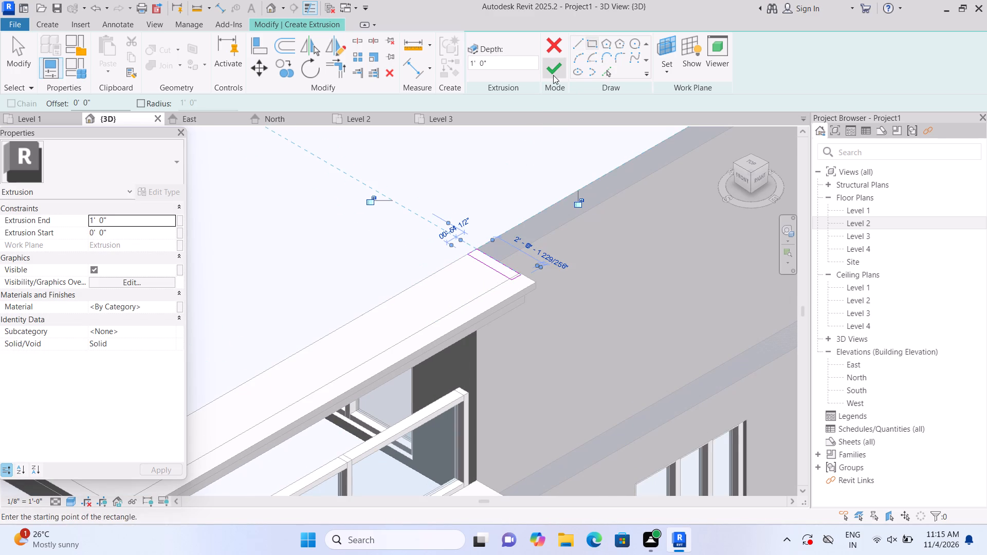
pyautogui.click(553, 75)
# Set the new end strip's extrusion end to 3".
pyautogui.click(150, 218)
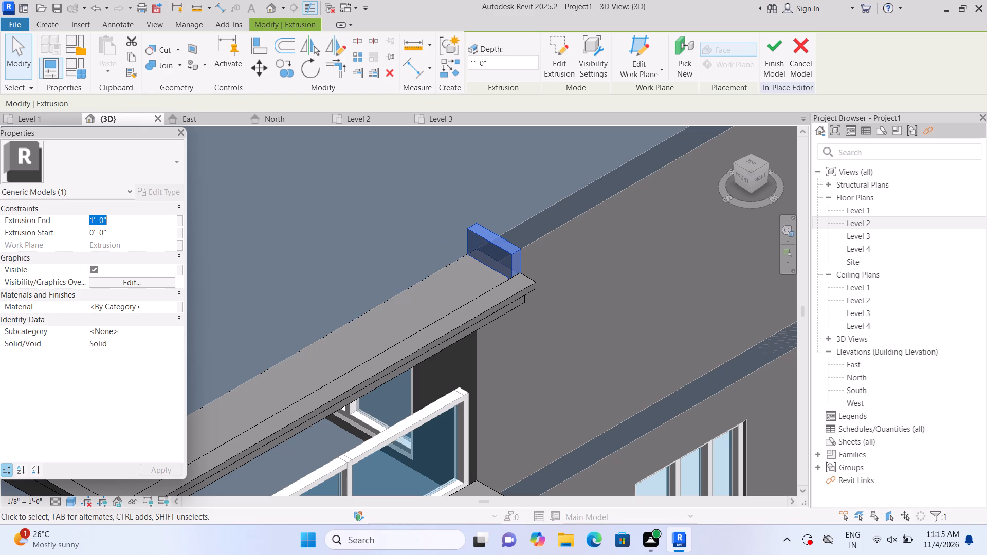
pyautogui.press('BackSpace')
pyautogui.write('3"')
pyautogui.press('Return')
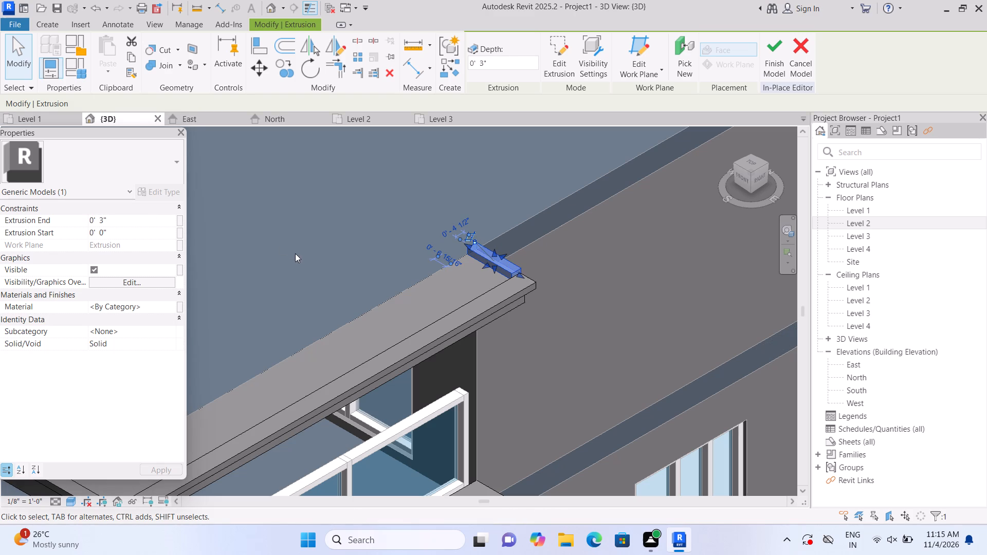
pyautogui.press('Escape')
# Stretch the new end strip's outer end across the side strip and slightly past its end corner.
pyautogui.scroll(4, 425, 277)
pyautogui.click(543, 244)
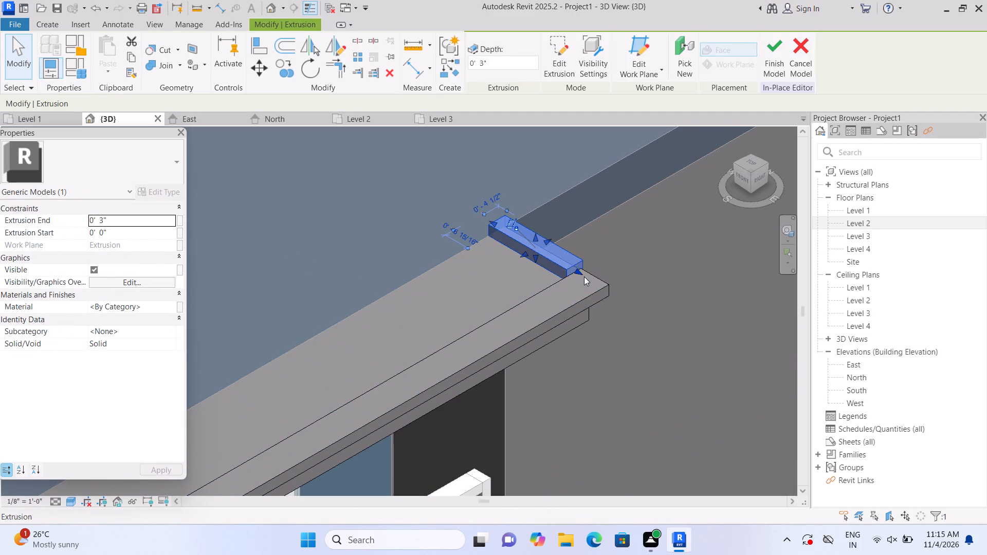
pyautogui.moveTo(576, 270); pyautogui.dragTo(600, 286)
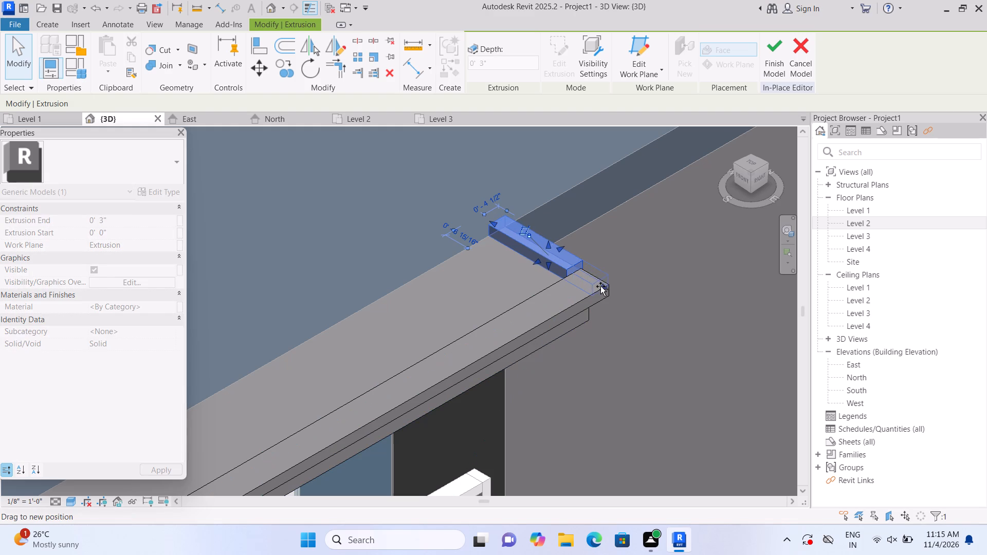
pyautogui.moveTo(600, 286); pyautogui.dragTo(601, 286)
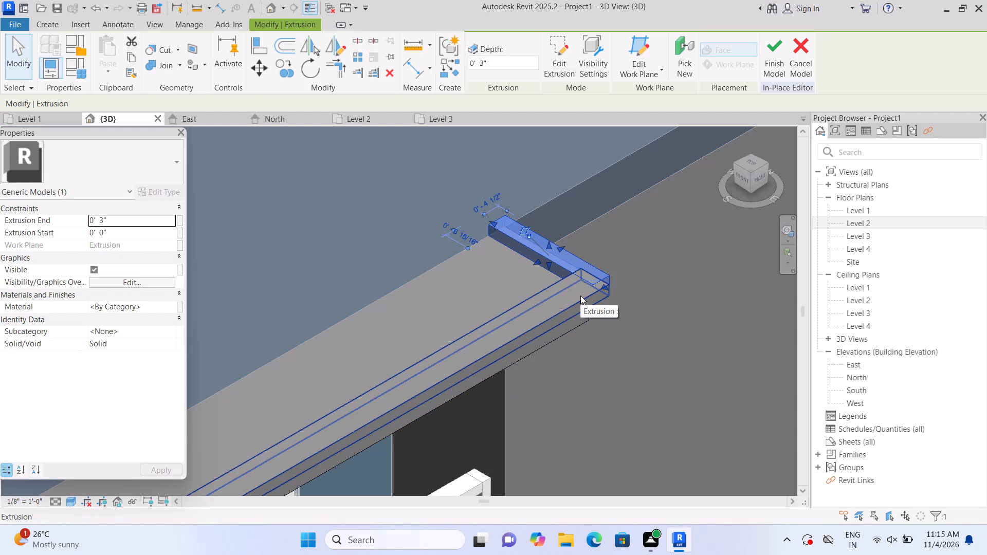
pyautogui.press('Escape')
pyautogui.scroll(3, 613, 297)
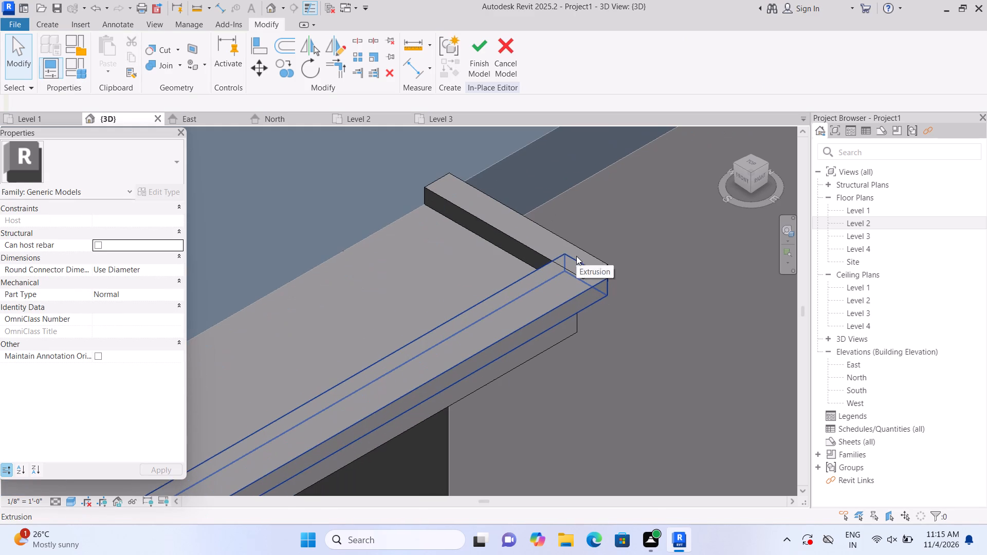
pyautogui.click(539, 244)
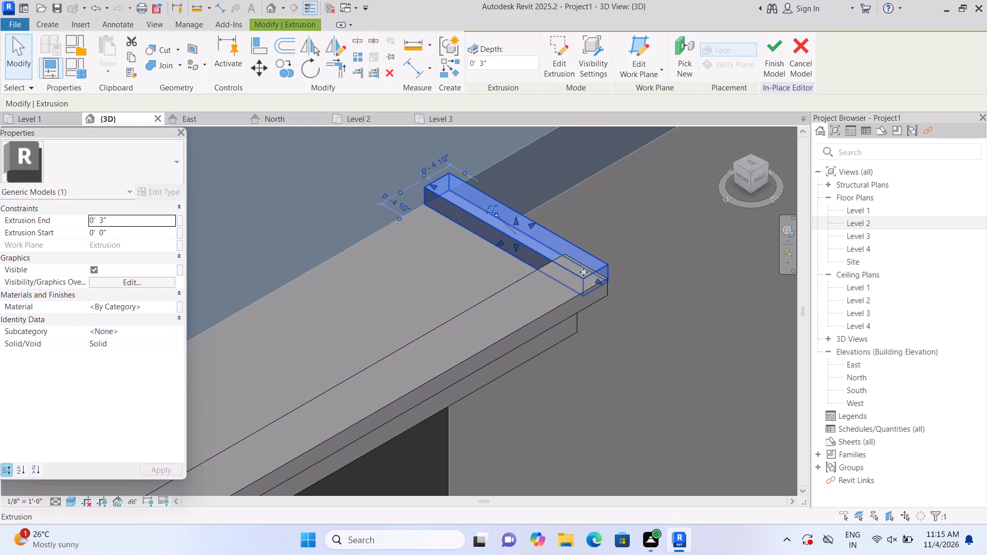
pyautogui.moveTo(597, 279); pyautogui.dragTo(606, 284)
pyautogui.click(606, 284)
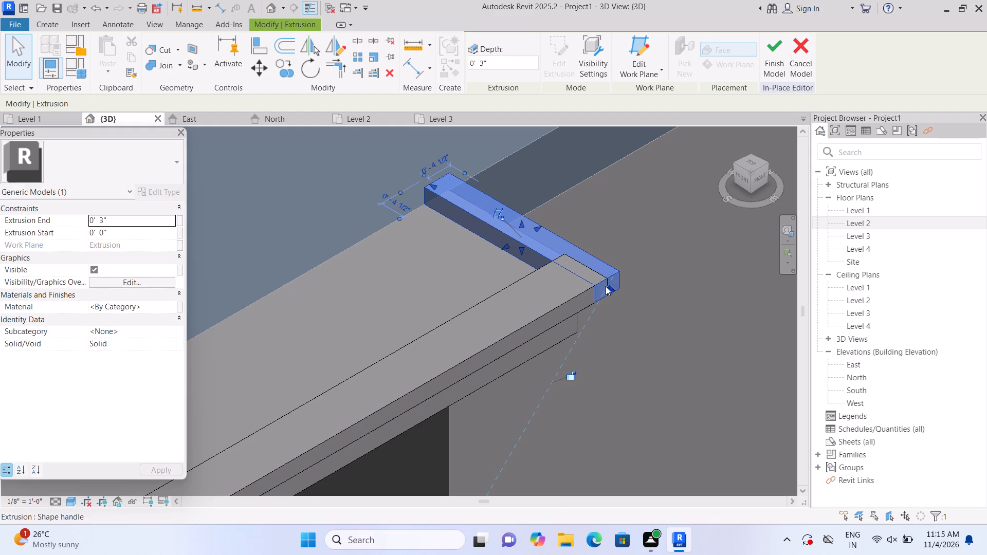
pyautogui.press('Escape')
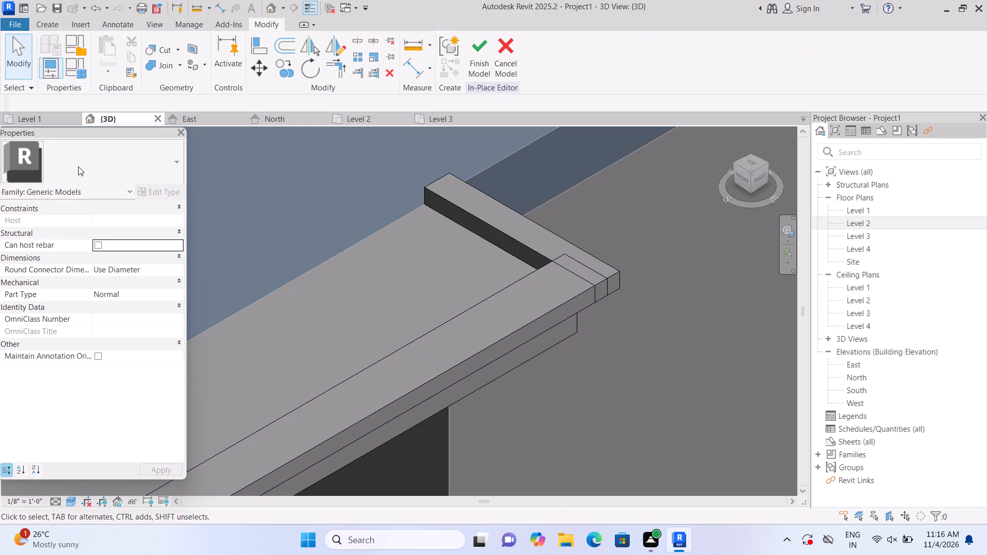
# Join the geometry of the new end strip with the side top strip.
pyautogui.click(177, 65)
pyautogui.click(182, 85)
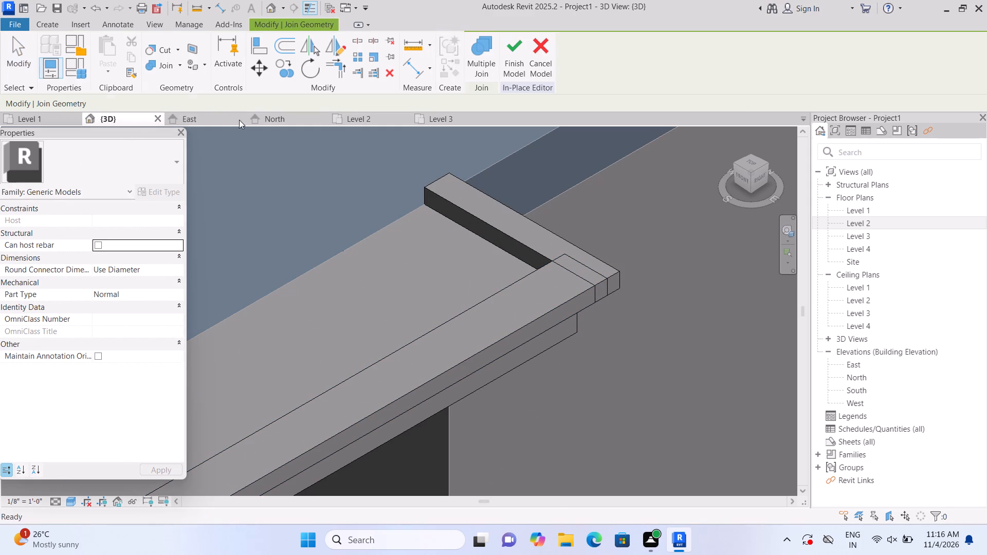
pyautogui.click(513, 214)
pyautogui.click(524, 280)
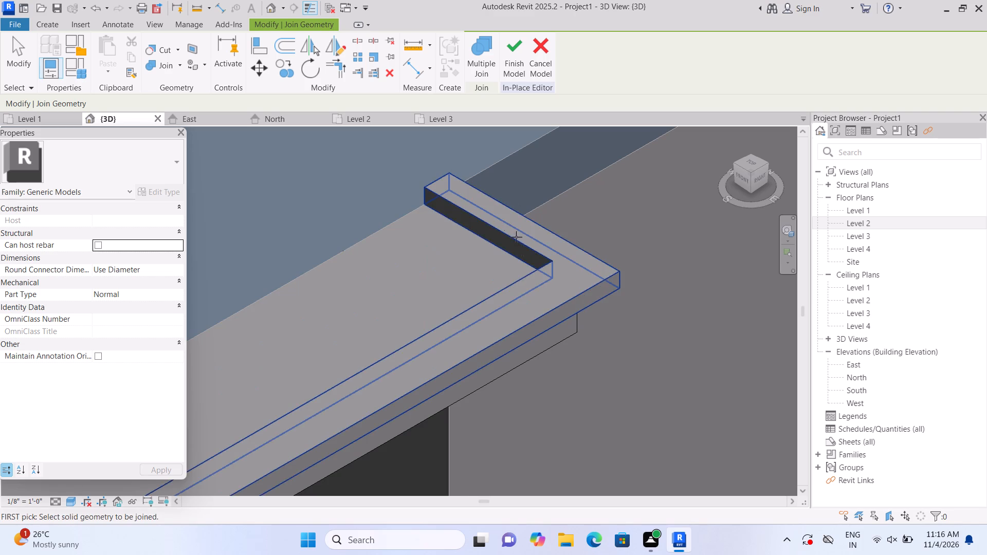
# Examine the balcony frame with its joined top strips and the whole house from the front and both sides.
pyautogui.scroll(-14, 504, 220)
pyautogui.scroll(-2, 366, 376)
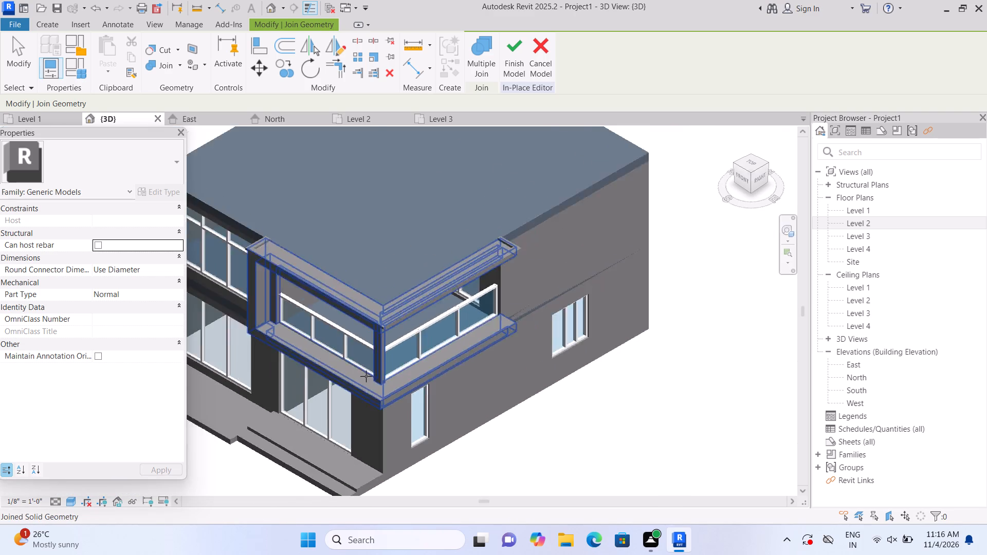
pyautogui.scroll(-1, 366, 376)
pyautogui.press('Escape')
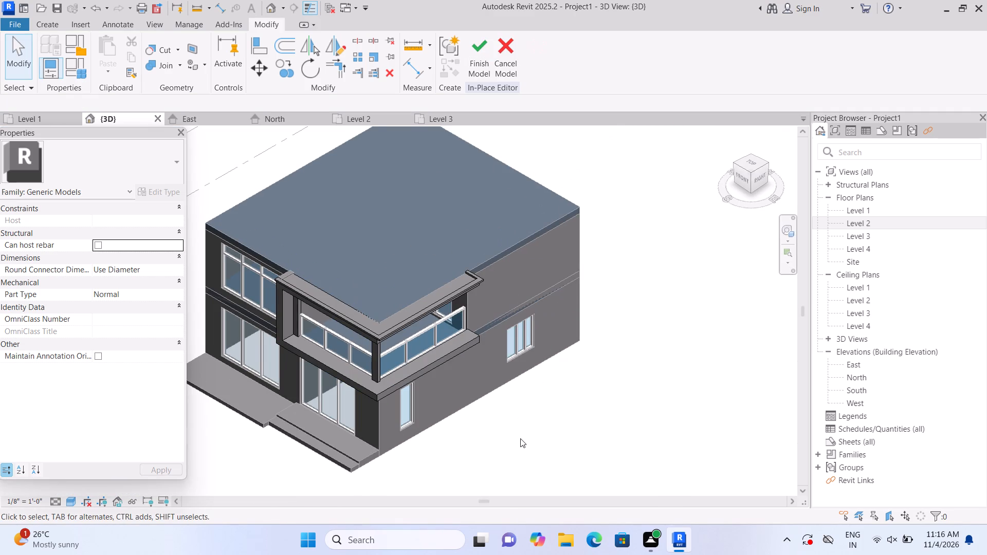
pyautogui.keyDown('shift'); pyautogui.moveTo(519, 445); pyautogui.dragTo(541, 381, button='middle'); pyautogui.keyUp('shift')
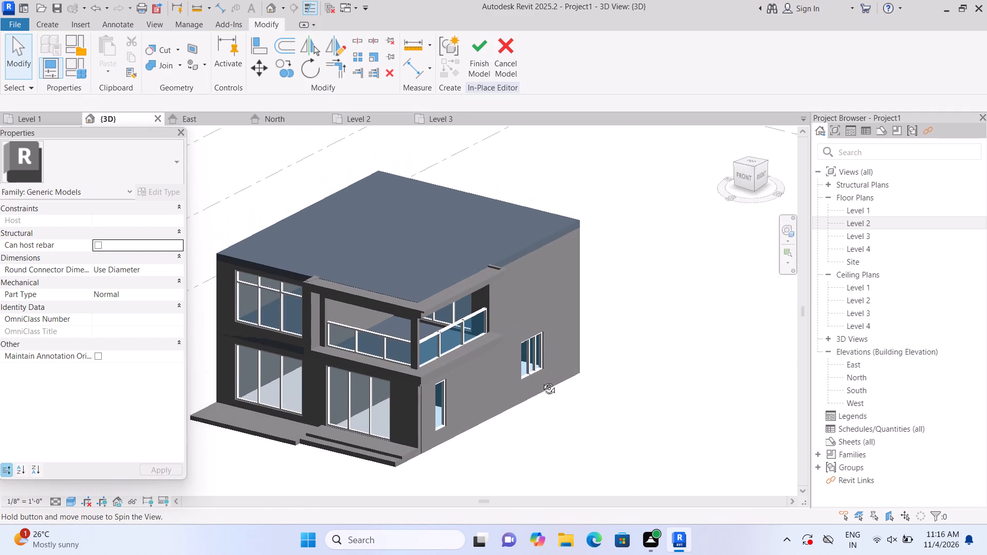
pyautogui.keyDown('shift'); pyautogui.moveTo(541, 381); pyautogui.dragTo(545, 382, button='middle'); pyautogui.keyUp('shift')
pyautogui.keyDown('shift'); pyautogui.moveTo(541, 424); pyautogui.dragTo(653, 416, button='middle'); pyautogui.keyUp('shift')
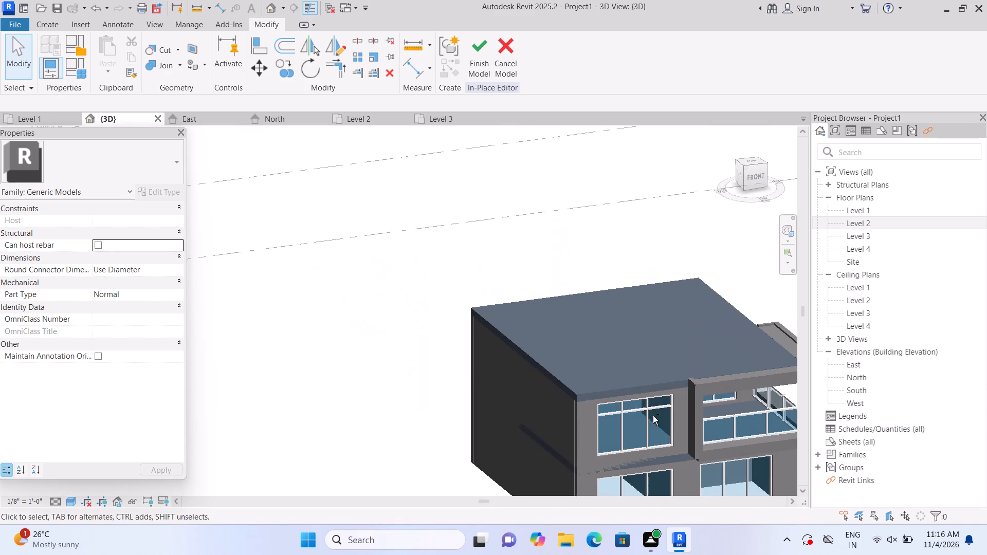
pyautogui.moveTo(407, 458); pyautogui.dragTo(226, 331, button='middle')
pyautogui.scroll(1, 407, 458)
pyautogui.moveTo(278, 422); pyautogui.dragTo(339, 435, button='middle')
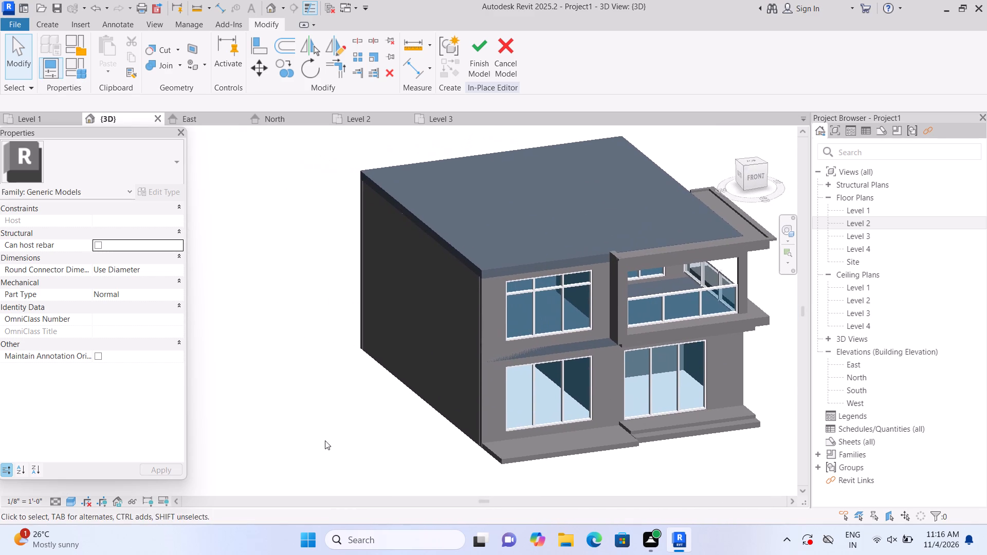
pyautogui.keyDown('shift'); pyautogui.moveTo(305, 442); pyautogui.dragTo(362, 456, button='middle'); pyautogui.keyUp('shift')
pyautogui.moveTo(413, 410); pyautogui.dragTo(148, 365, button='middle')
pyautogui.middleClick(148, 365)
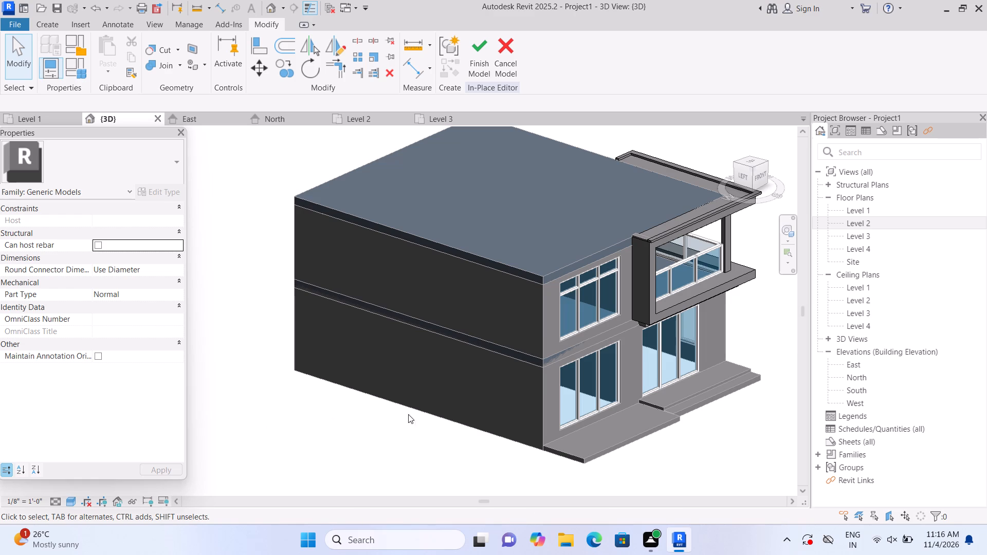
pyautogui.moveTo(400, 432); pyautogui.dragTo(267, 431, button='middle')
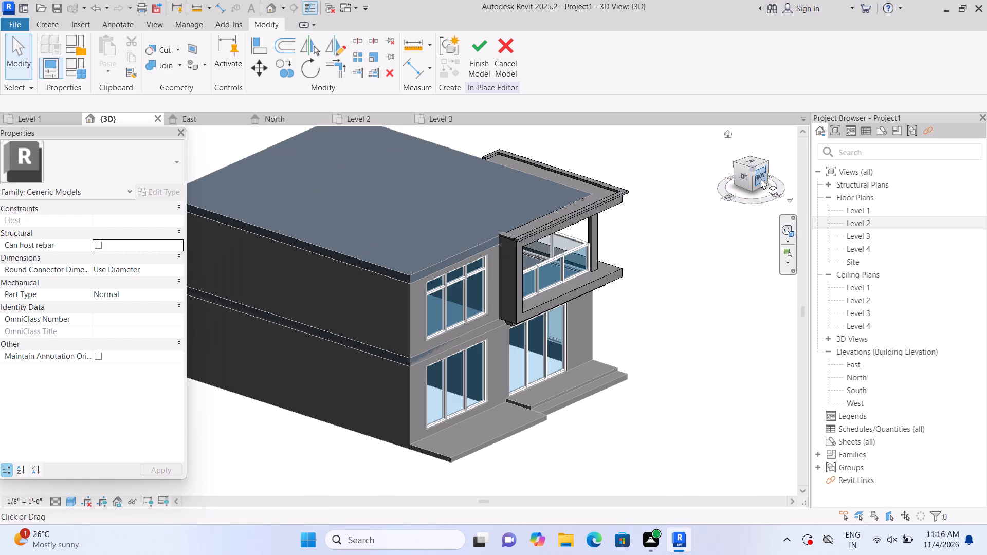
# Extrude a 2'-10 1/2" wide, 21'-0" tall rectangle 1'-0" from the front wall, between its outer corner and the windows, from roof top to Level 1.
pyautogui.click(759, 178)
pyautogui.scroll(4, 315, 361)
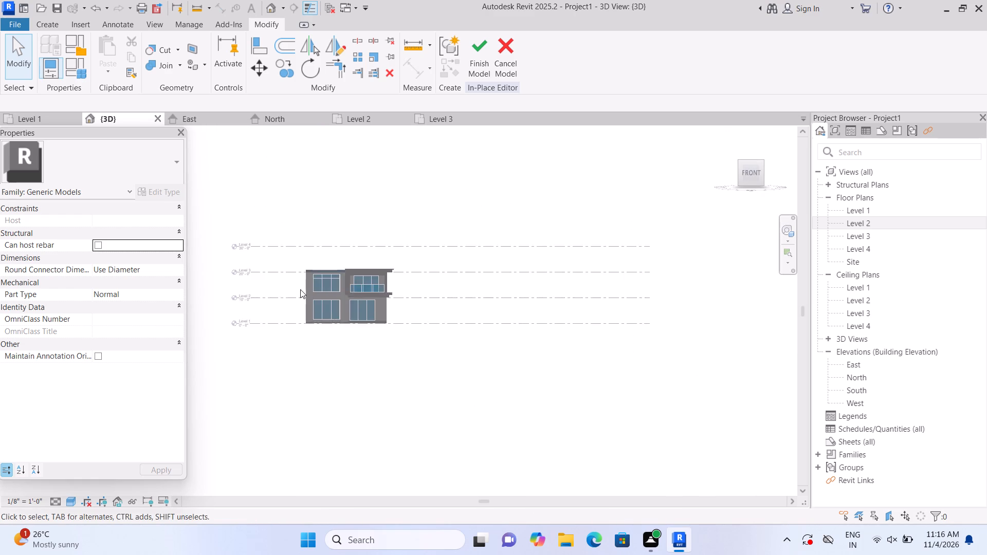
pyautogui.scroll(9, 300, 289)
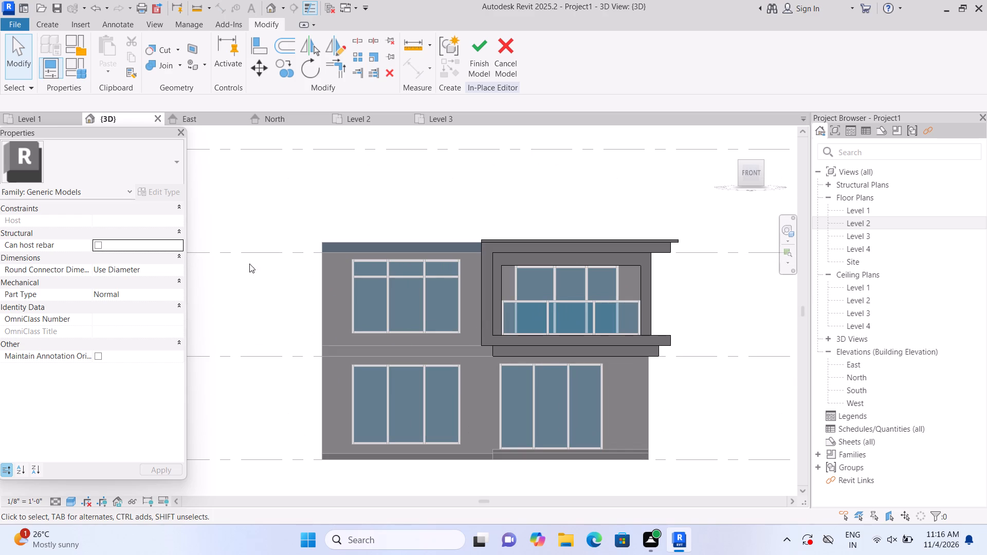
pyautogui.click(39, 21)
pyautogui.moveTo(104, 47); pyautogui.dragTo(111, 49)
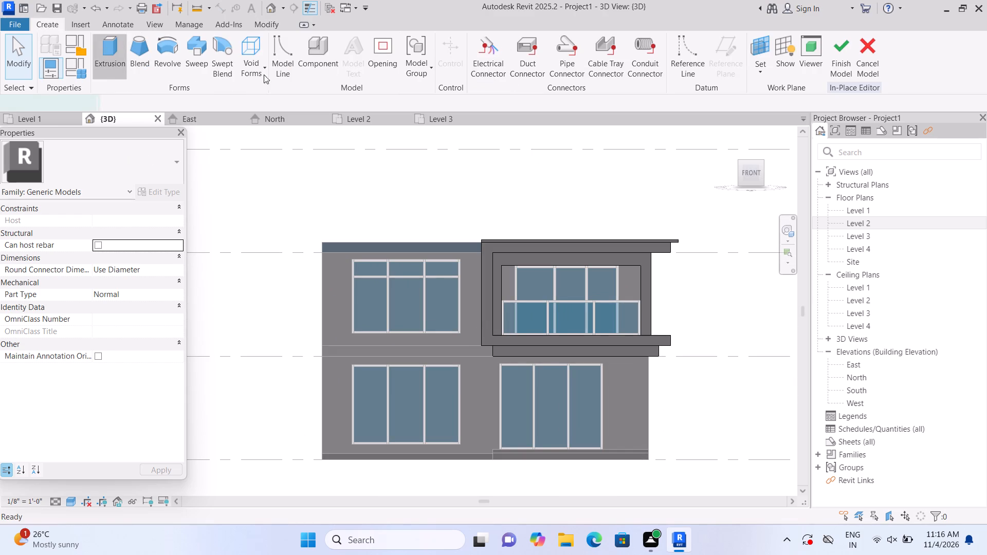
pyautogui.click(666, 72)
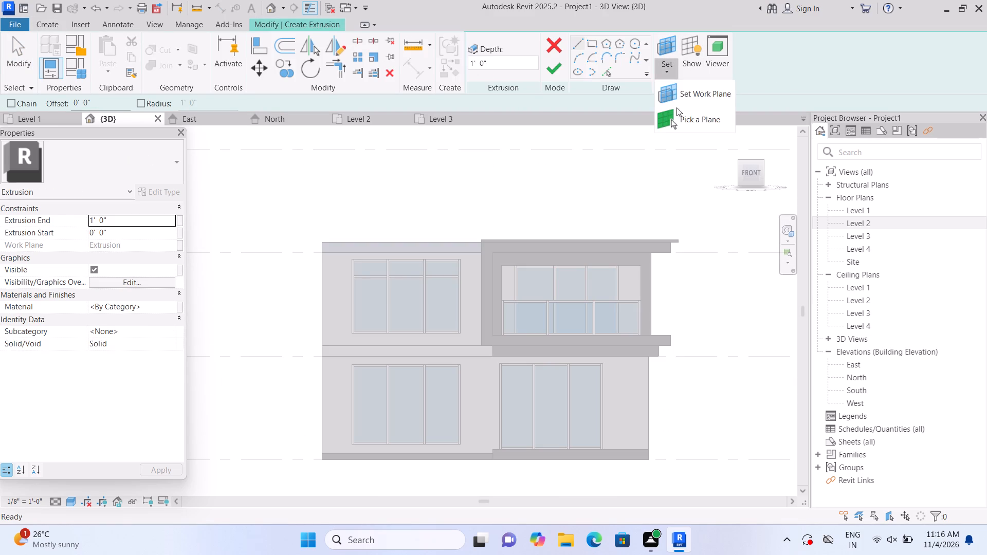
pyautogui.click(680, 110)
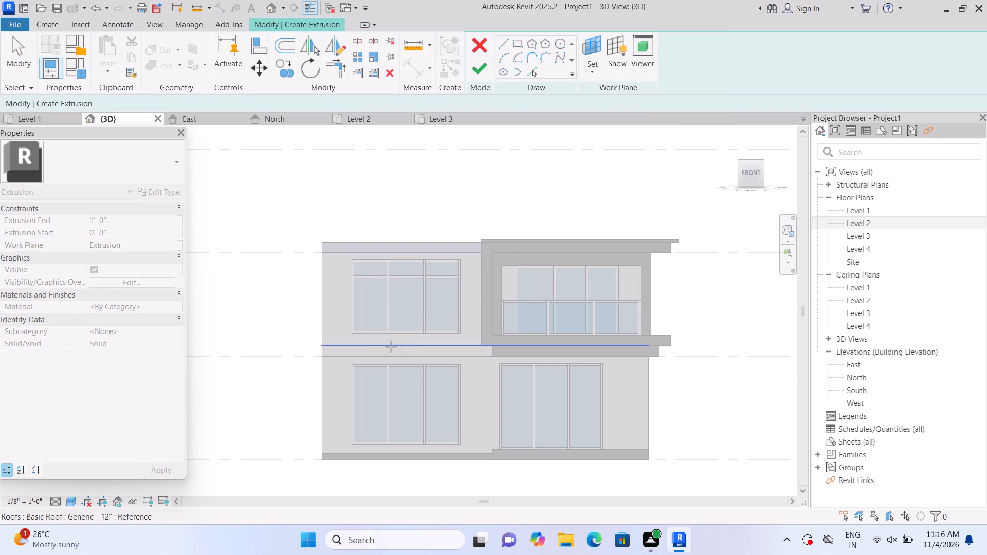
pyautogui.click(333, 332)
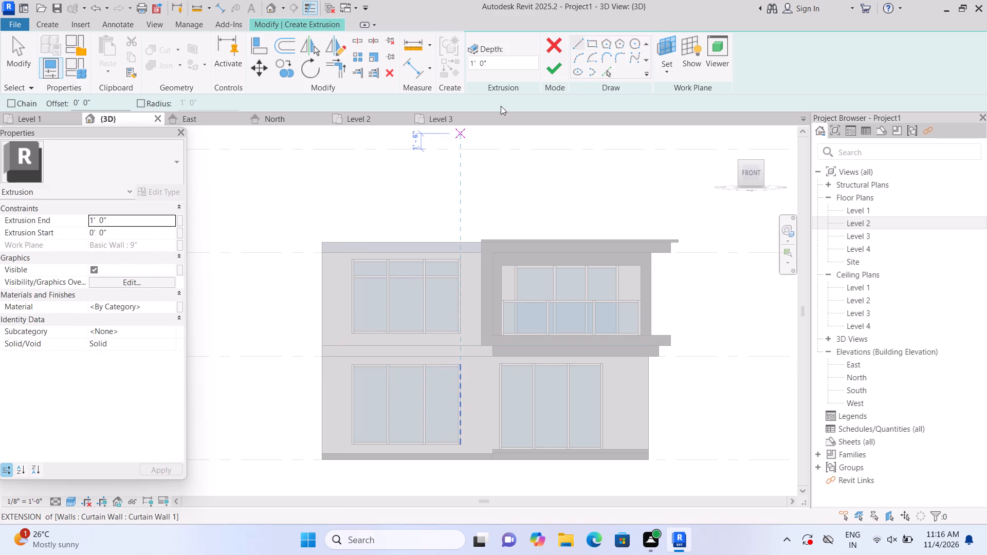
pyautogui.click(598, 39)
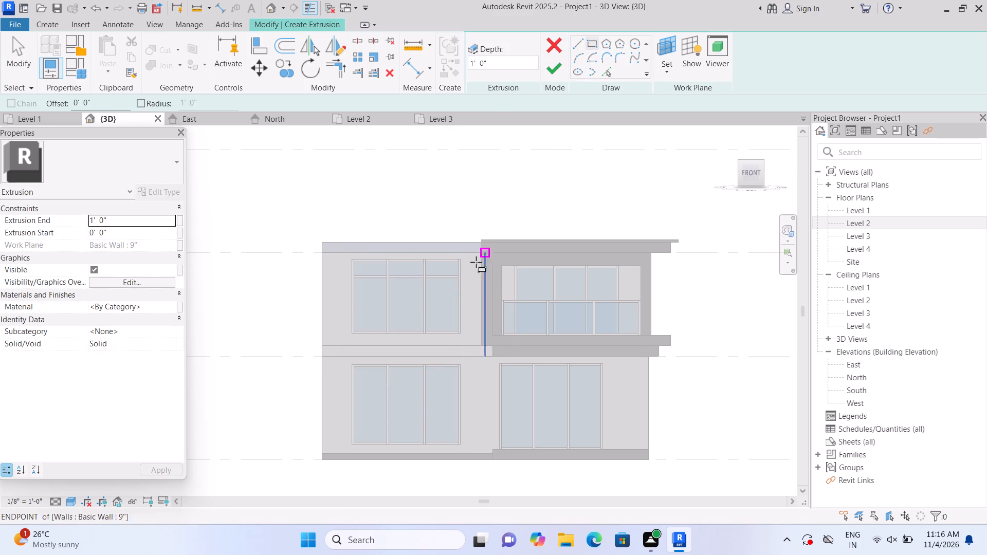
pyautogui.click(325, 242)
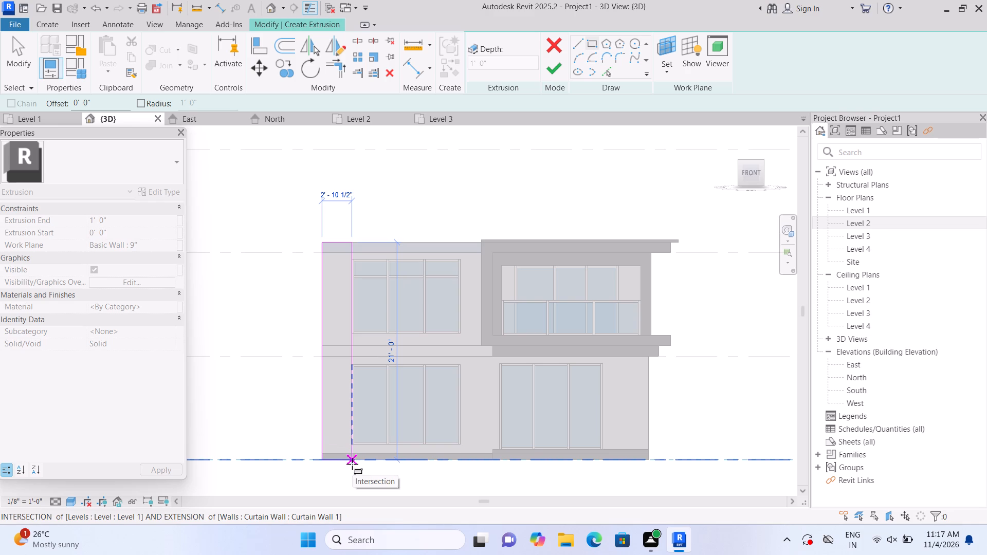
pyautogui.click(352, 464)
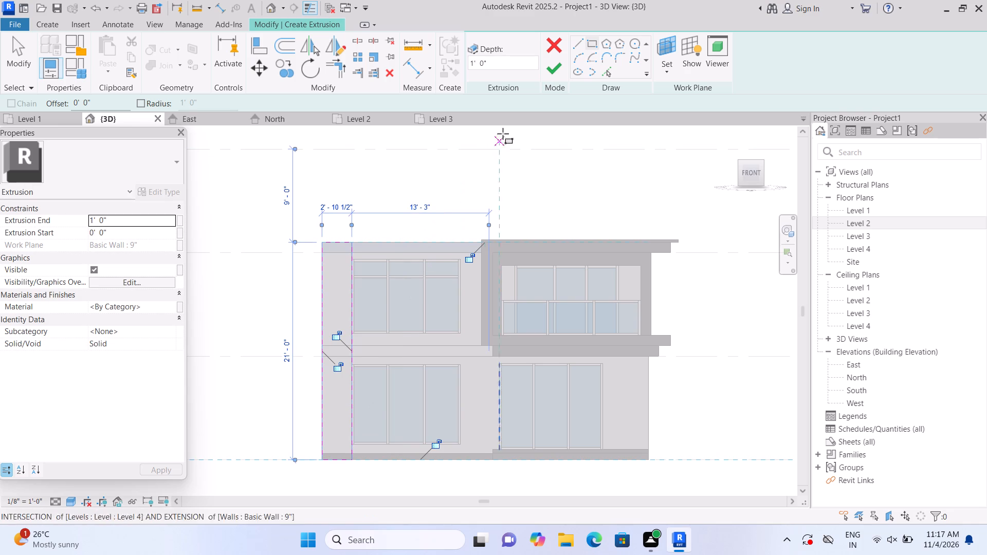
pyautogui.click(557, 72)
pyautogui.click(518, 165)
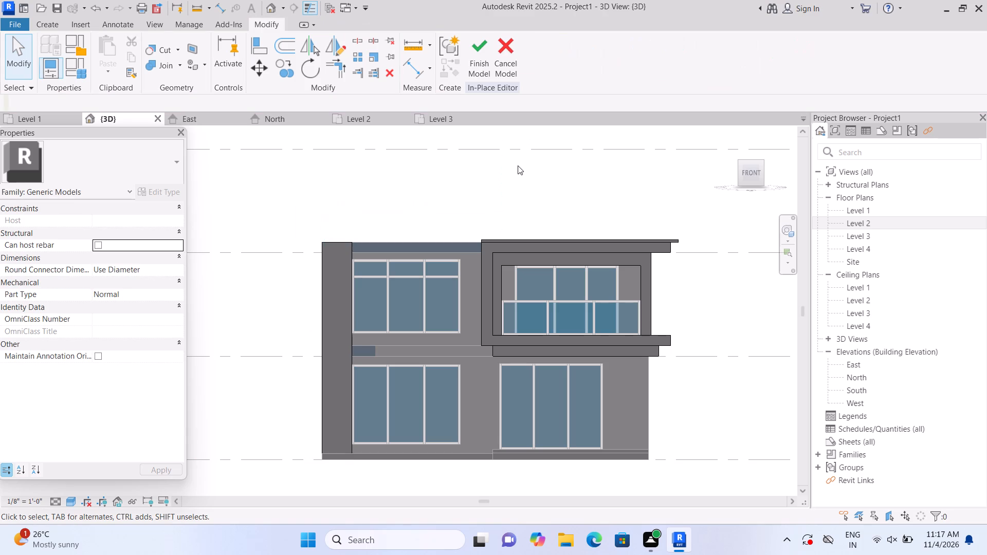
# Extrude a second front-wall rectangle 1'-0", about 20'-4" tall, from the window edge beside the balcony frame to the end of the entrance steps.
pyautogui.moveTo(518, 165); pyautogui.dragTo(473, 161, button='middle')
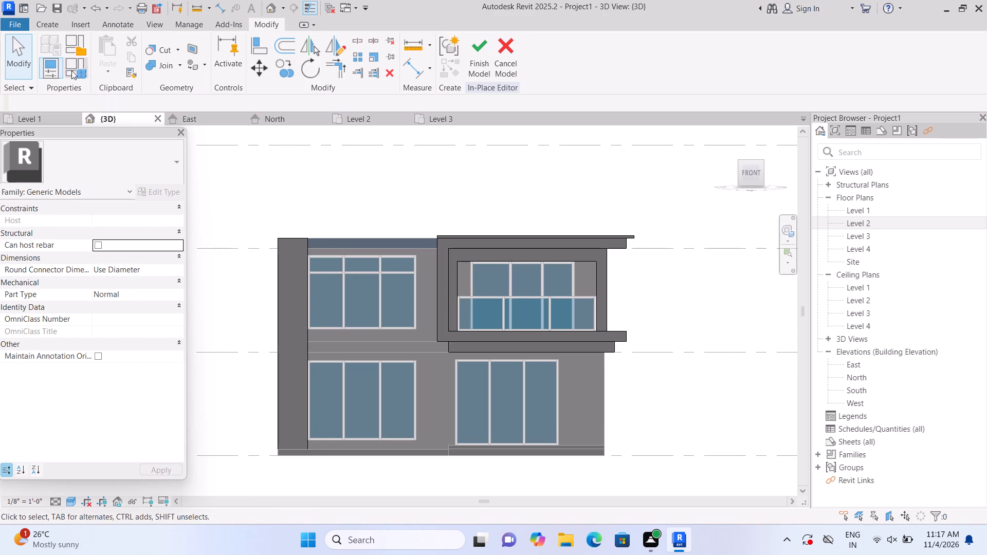
pyautogui.click(46, 26)
pyautogui.click(113, 58)
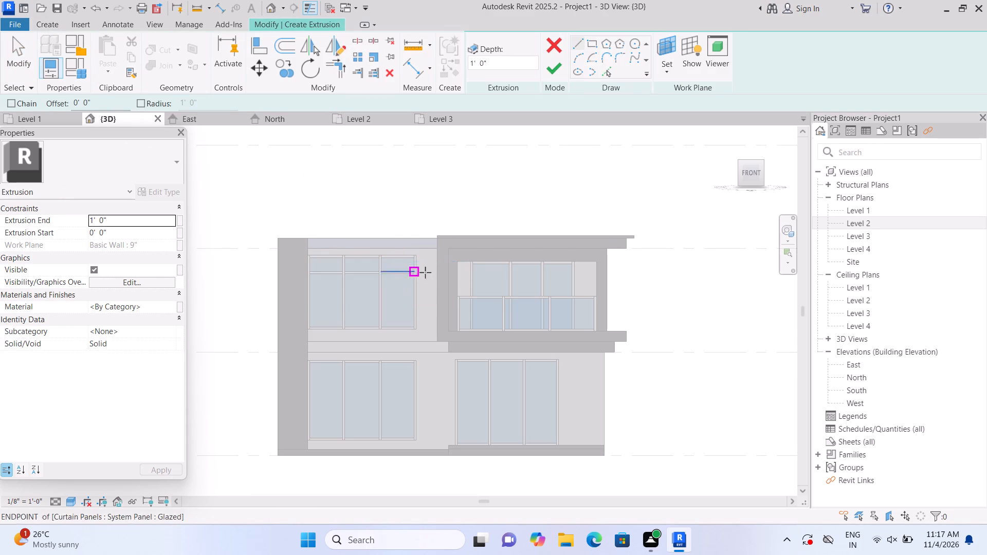
pyautogui.click(415, 242)
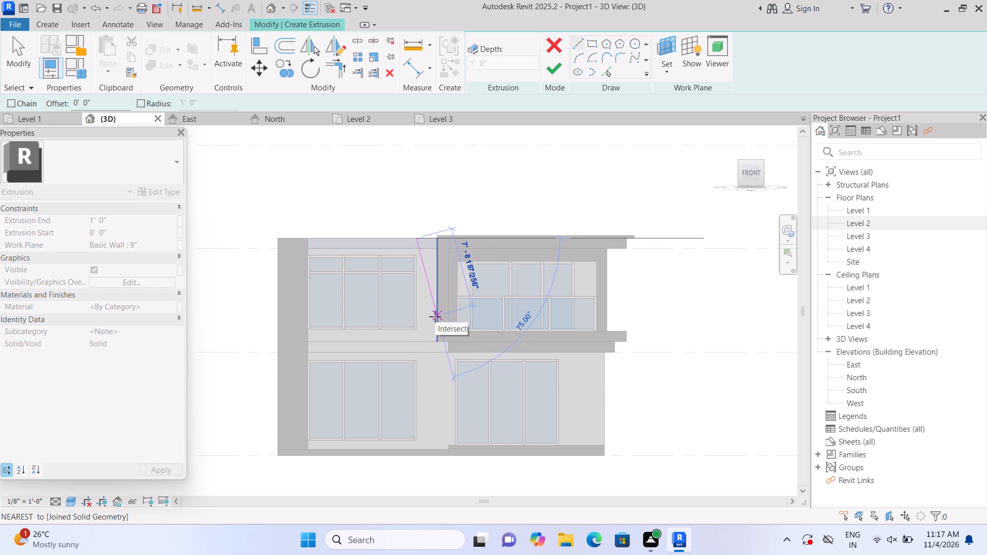
pyautogui.press('Escape')
pyautogui.click(595, 45)
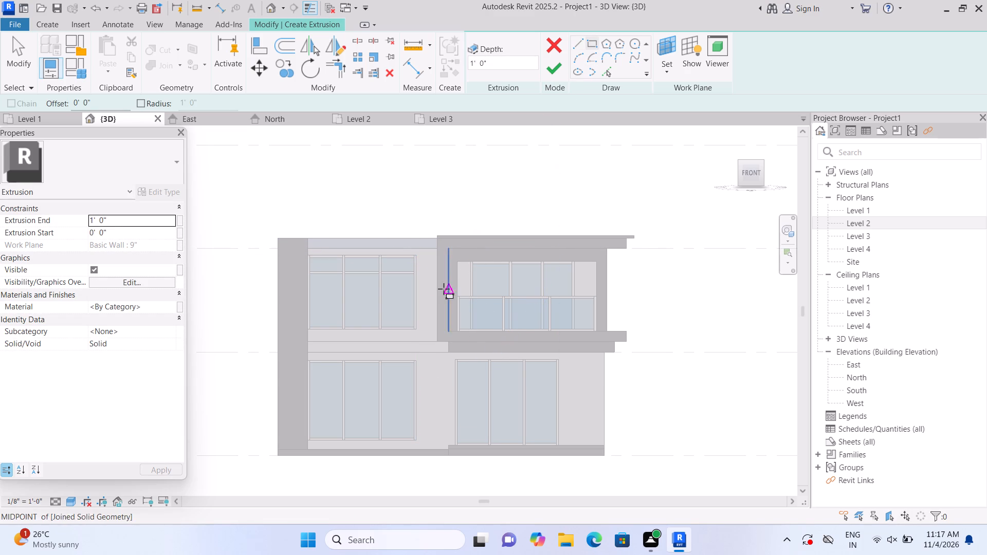
pyautogui.scroll(4, 444, 289)
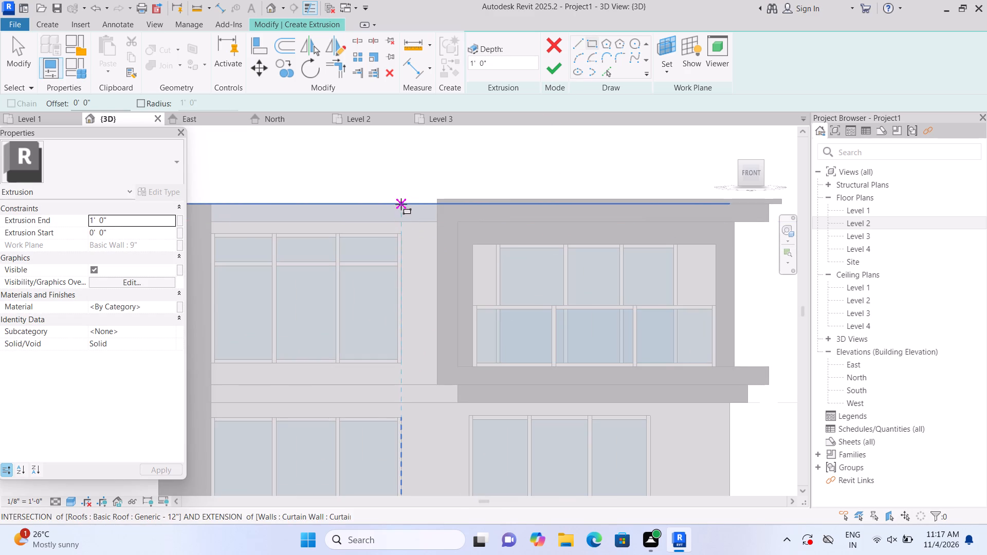
pyautogui.click(402, 203)
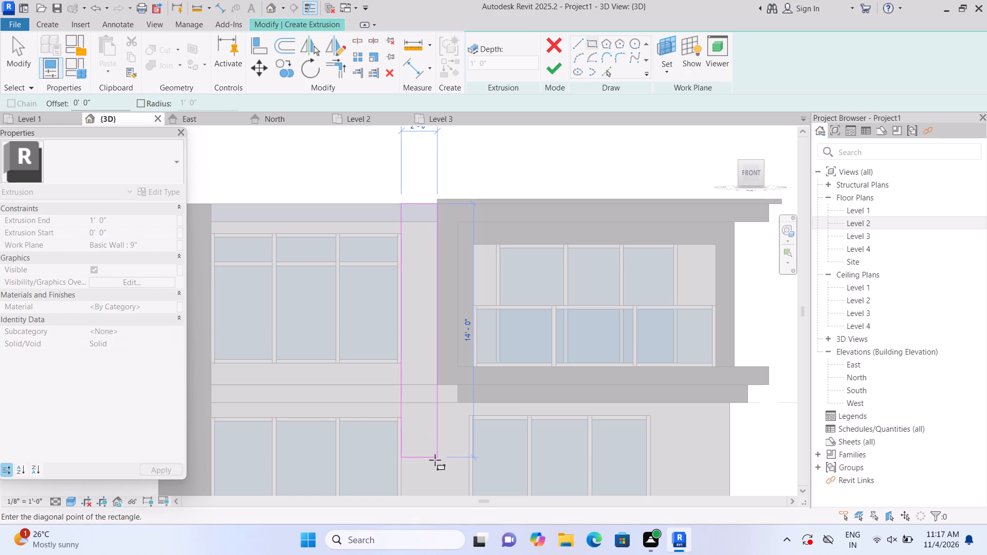
pyautogui.moveTo(440, 463); pyautogui.dragTo(442, 335, button='middle')
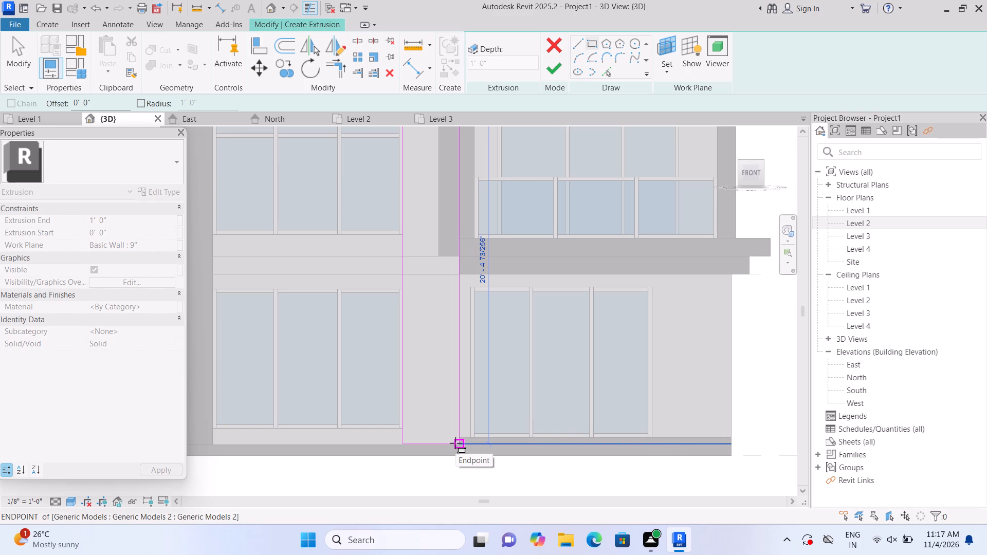
pyautogui.click(455, 443)
pyautogui.click(550, 75)
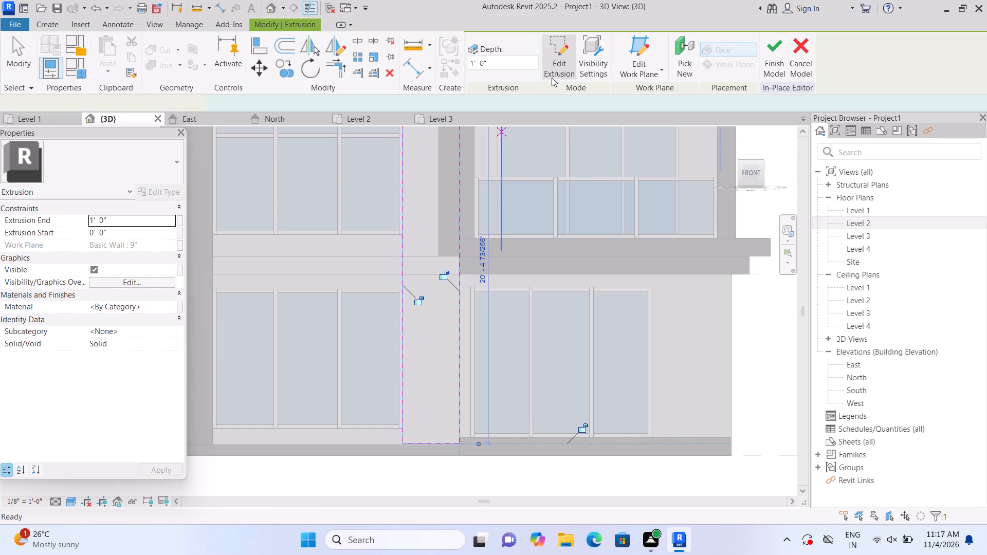
pyautogui.scroll(-5, 522, 214)
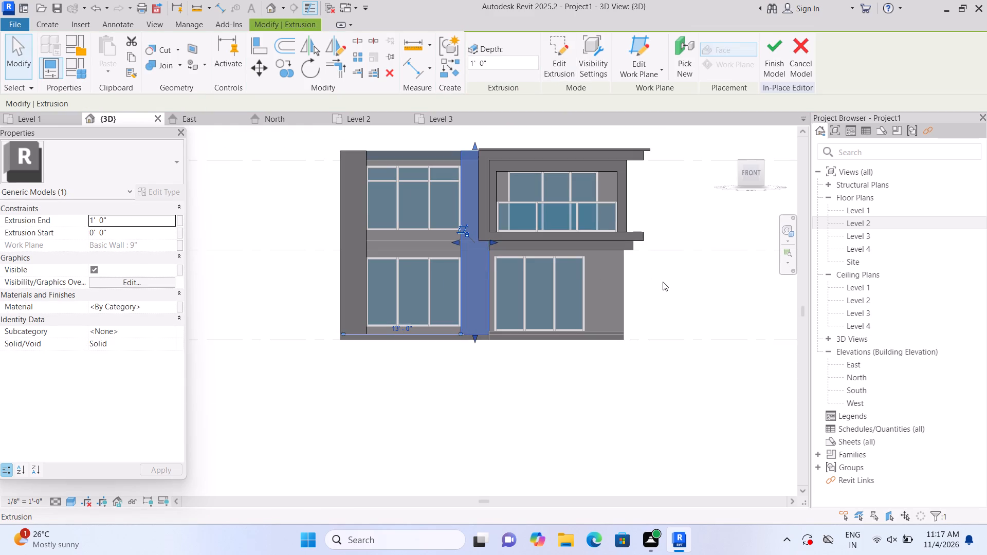
pyautogui.click(663, 282)
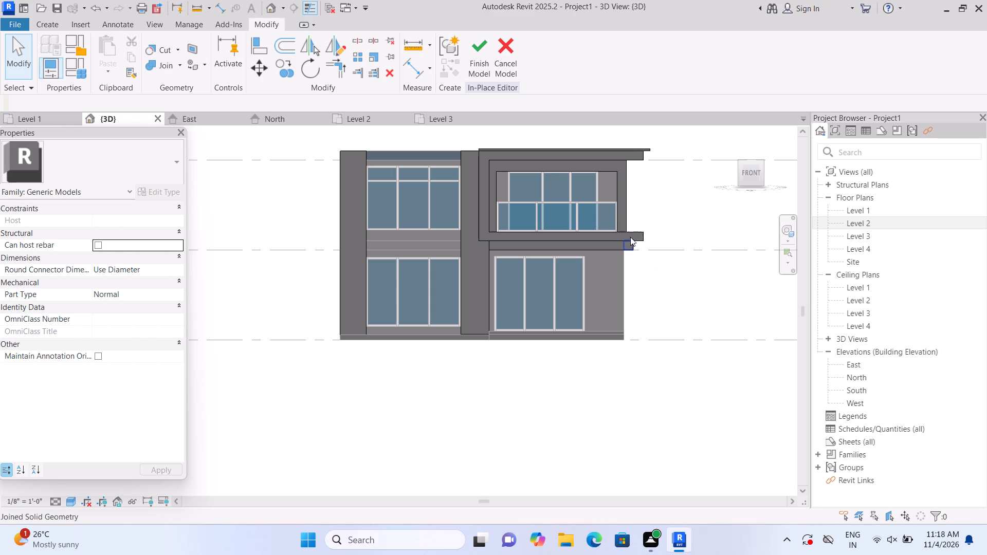
# Examine the two new full-height front columns and how the second one meets the balcony frame and steps.
pyautogui.click(727, 137)
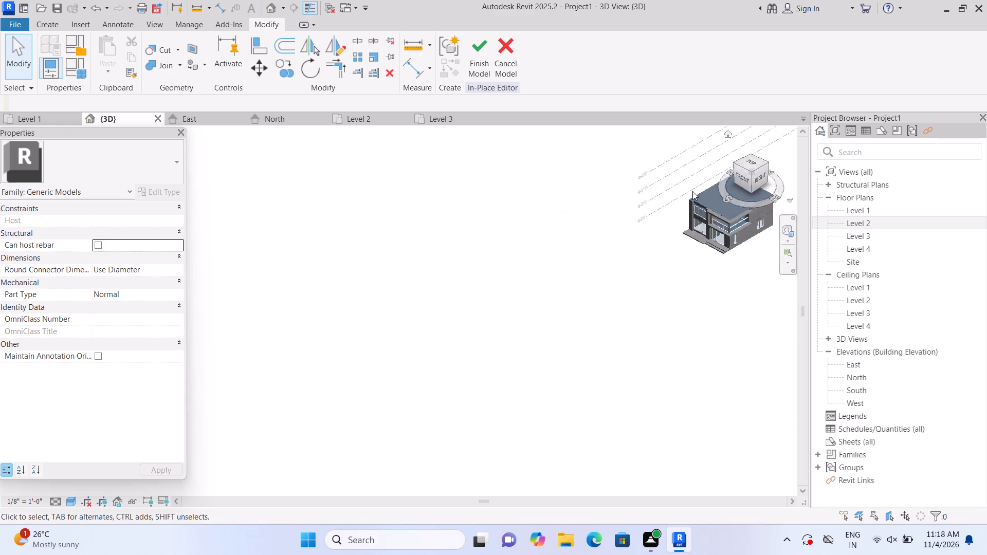
pyautogui.keyDown('shift'); pyautogui.moveTo(218, 446); pyautogui.dragTo(328, 447, button='middle'); pyautogui.keyUp('shift')
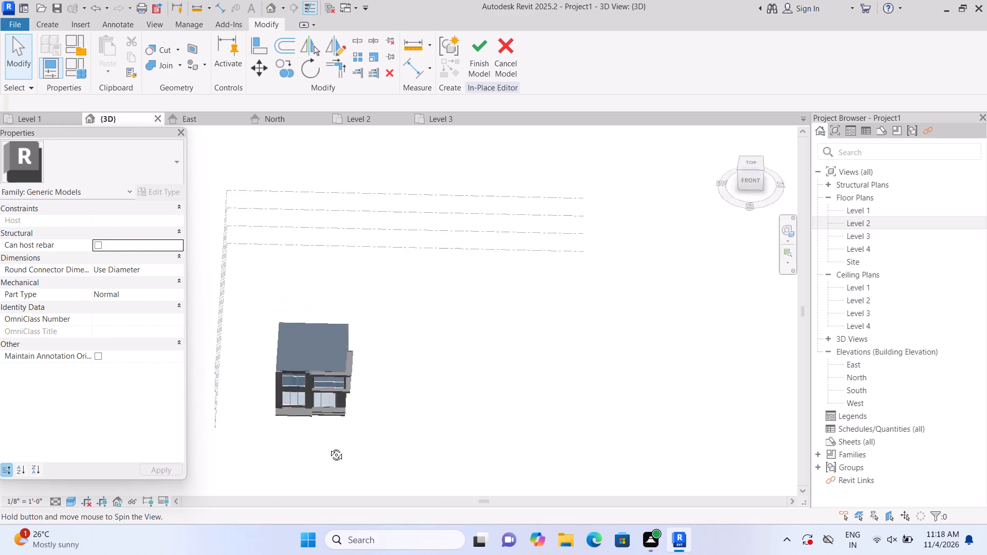
pyautogui.keyDown('shift'); pyautogui.moveTo(328, 447); pyautogui.dragTo(364, 439, button='middle'); pyautogui.keyUp('shift')
pyautogui.scroll(10, 385, 420)
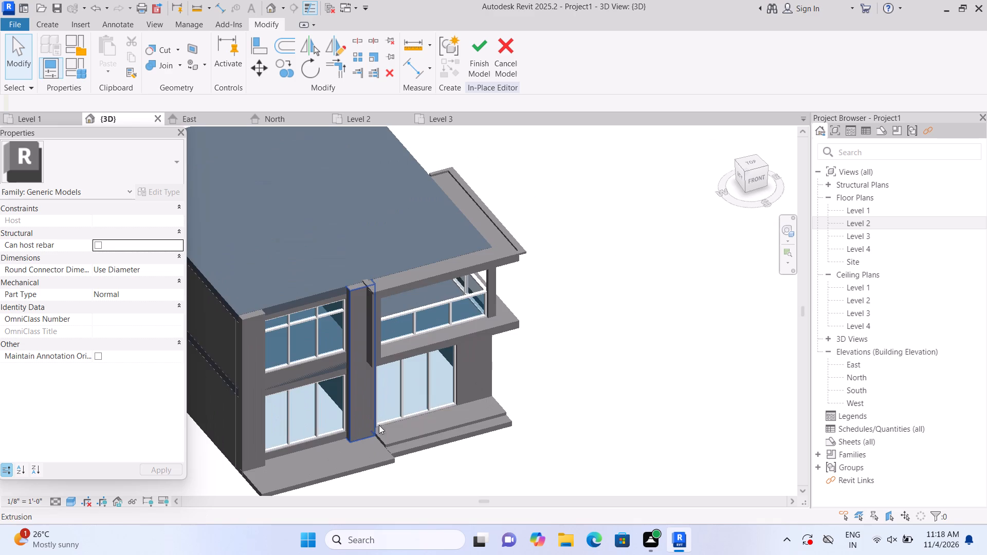
pyautogui.scroll(5, 456, 463)
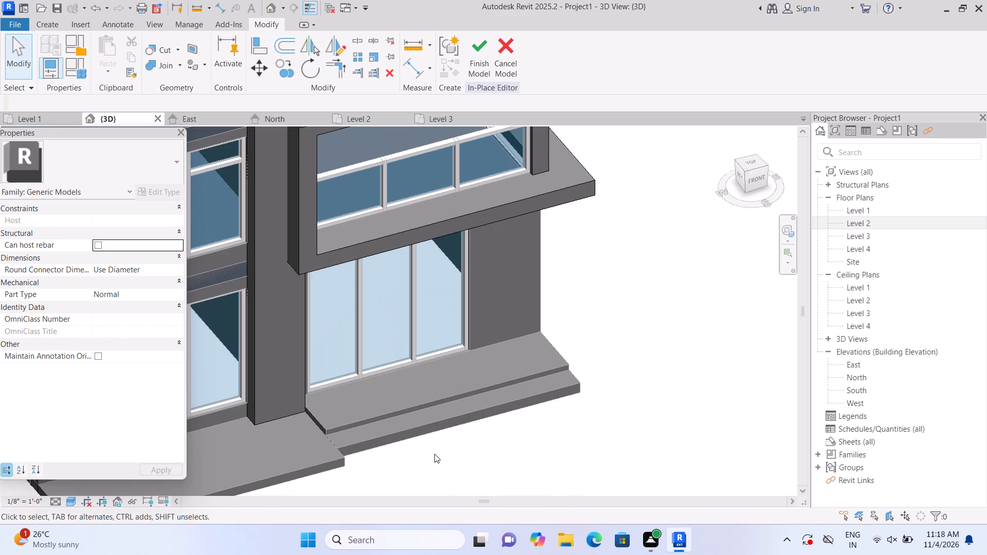
pyautogui.scroll(-4, 434, 454)
pyautogui.scroll(2, 438, 456)
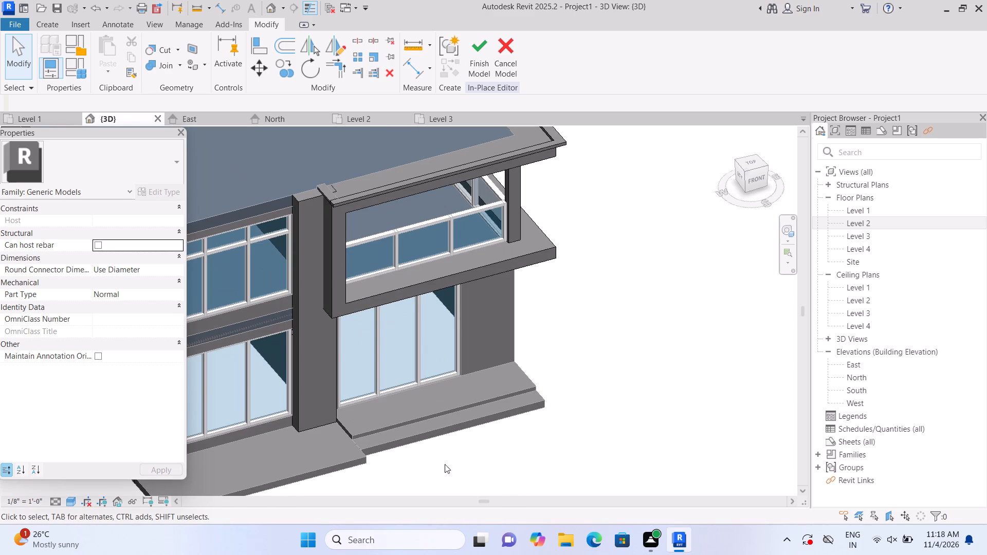
pyautogui.scroll(1, 452, 470)
pyautogui.keyDown('shift'); pyautogui.moveTo(449, 470); pyautogui.dragTo(427, 384, button='middle'); pyautogui.keyUp('shift')
pyautogui.moveTo(382, 289); pyautogui.dragTo(538, 435, button='middle')
pyautogui.moveTo(415, 314); pyautogui.dragTo(489, 447, button='middle')
pyautogui.keyDown('shift'); pyautogui.moveTo(490, 448); pyautogui.dragTo(473, 392, button='middle'); pyautogui.keyUp('shift')
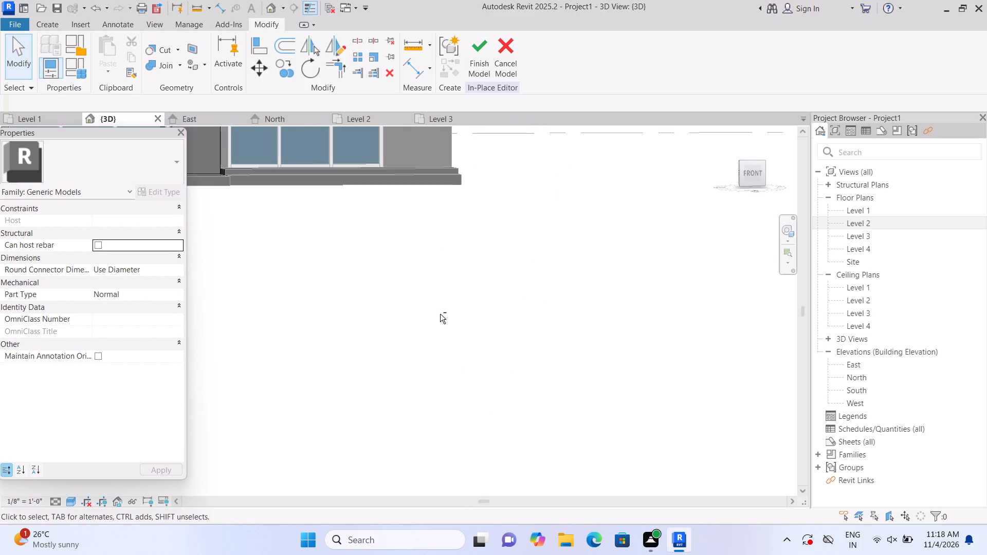
pyautogui.keyDown('shift'); pyautogui.moveTo(440, 314); pyautogui.dragTo(593, 467, button='middle'); pyautogui.keyUp('shift')
pyautogui.moveTo(565, 449); pyautogui.dragTo(399, 335, button='middle')
pyautogui.keyDown('shift'); pyautogui.moveTo(588, 430); pyautogui.dragTo(478, 368, button='middle'); pyautogui.keyUp('shift')
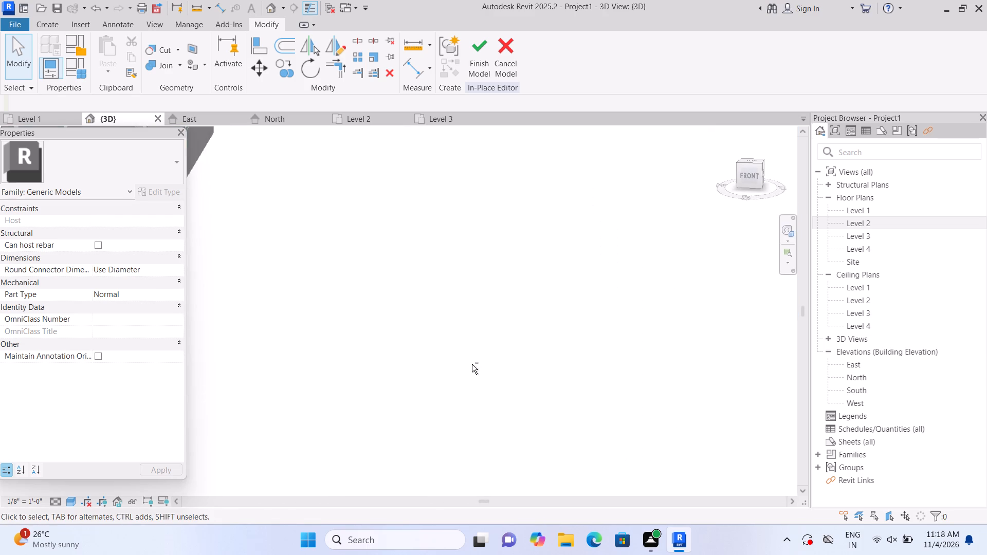
pyautogui.keyDown('shift'); pyautogui.scroll(-11, 473, 373); pyautogui.keyUp('shift')
pyautogui.keyDown('shift'); pyautogui.middleClick(414, 429); pyautogui.keyUp('shift')
pyautogui.keyDown('shift'); pyautogui.moveTo(414, 429); pyautogui.dragTo(415, 430, button='middle'); pyautogui.keyUp('shift')
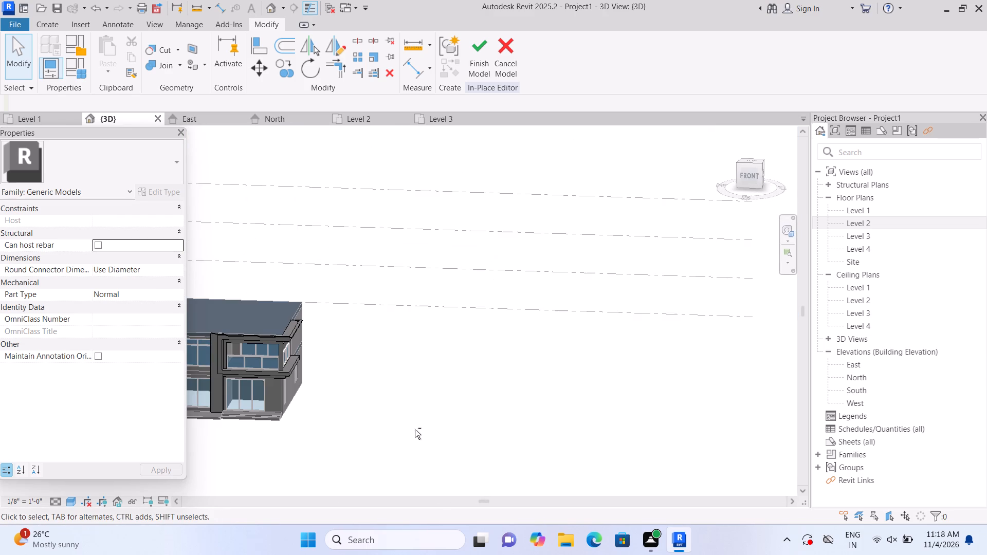
# Examine the two front columns, their tops and the gap between them above the windows.
pyautogui.keyDown('shift'); pyautogui.moveTo(415, 430); pyautogui.dragTo(447, 438, button='middle'); pyautogui.keyUp('shift')
pyautogui.scroll(-3, 458, 432)
pyautogui.keyDown('shift'); pyautogui.moveTo(244, 450); pyautogui.dragTo(360, 473, button='middle'); pyautogui.keyUp('shift')
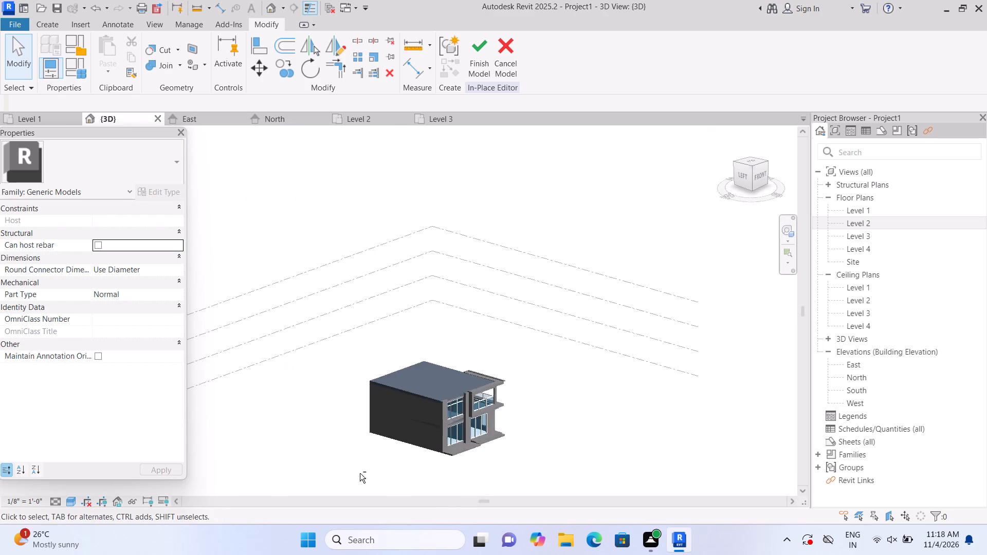
pyautogui.keyDown('shift'); pyautogui.middleClick(360, 473); pyautogui.keyUp('shift')
pyautogui.keyDown('shift'); pyautogui.middleClick(360, 473); pyautogui.keyUp('shift')
pyautogui.scroll(7, 406, 465)
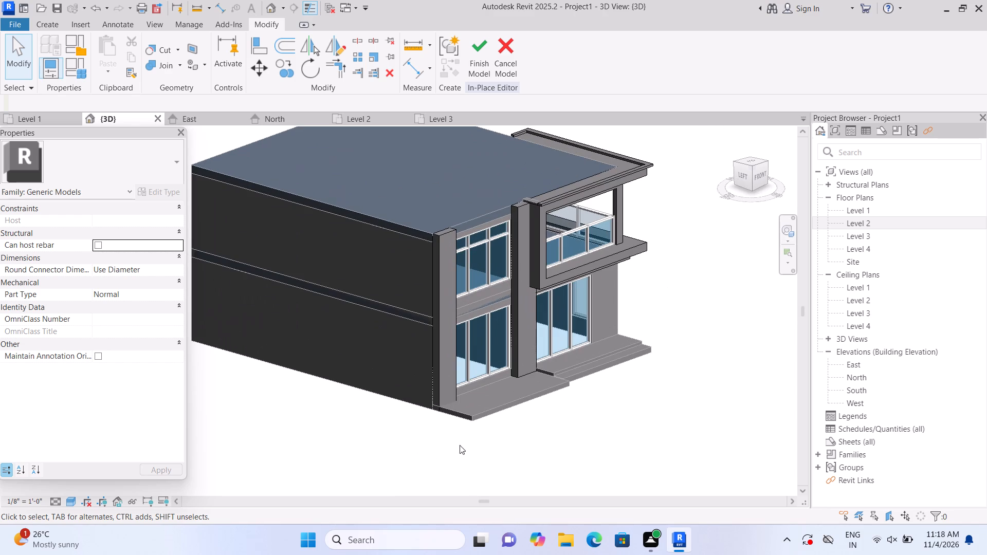
pyautogui.moveTo(479, 432); pyautogui.dragTo(436, 466, button='middle')
pyautogui.scroll(4, 474, 418)
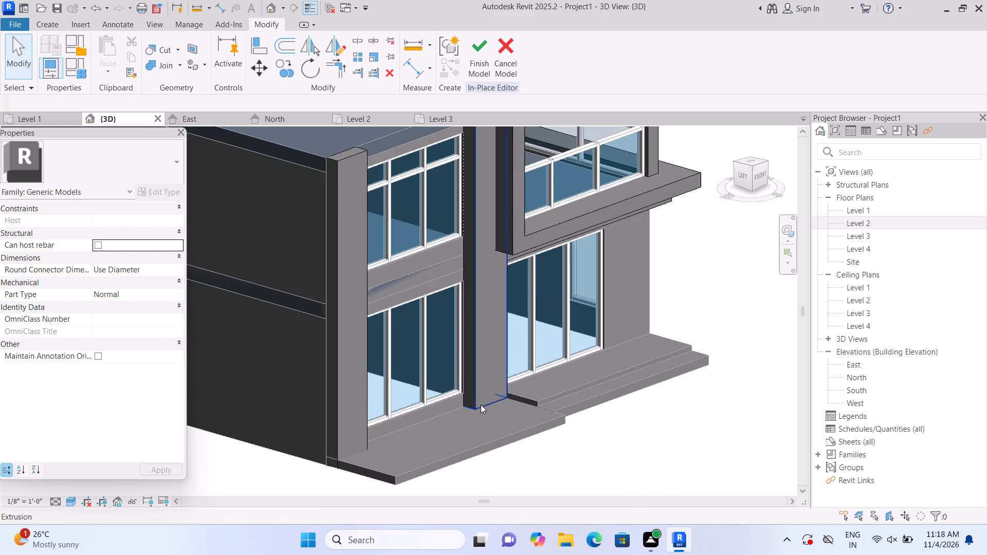
pyautogui.moveTo(484, 406); pyautogui.dragTo(499, 464, button='middle')
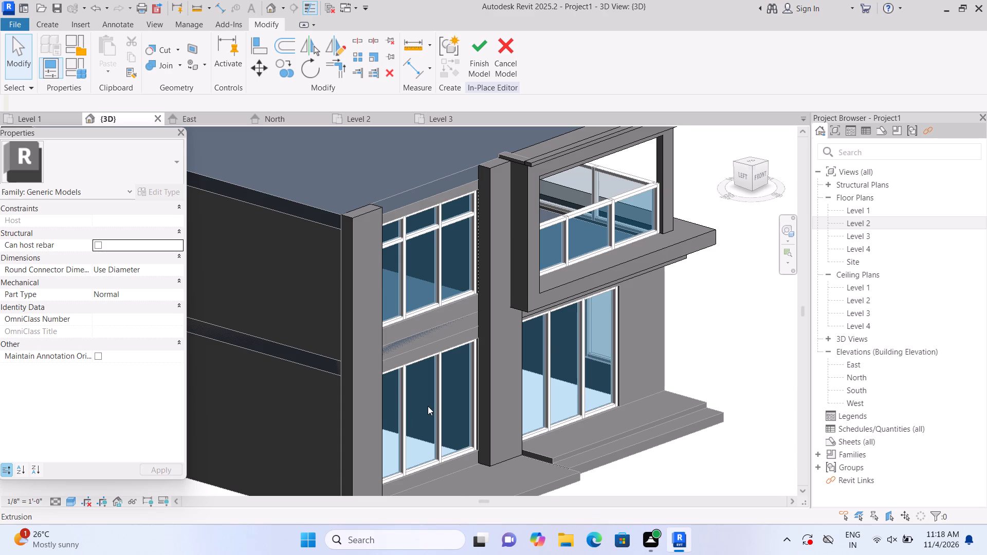
pyautogui.moveTo(430, 406); pyautogui.dragTo(451, 445, button='middle')
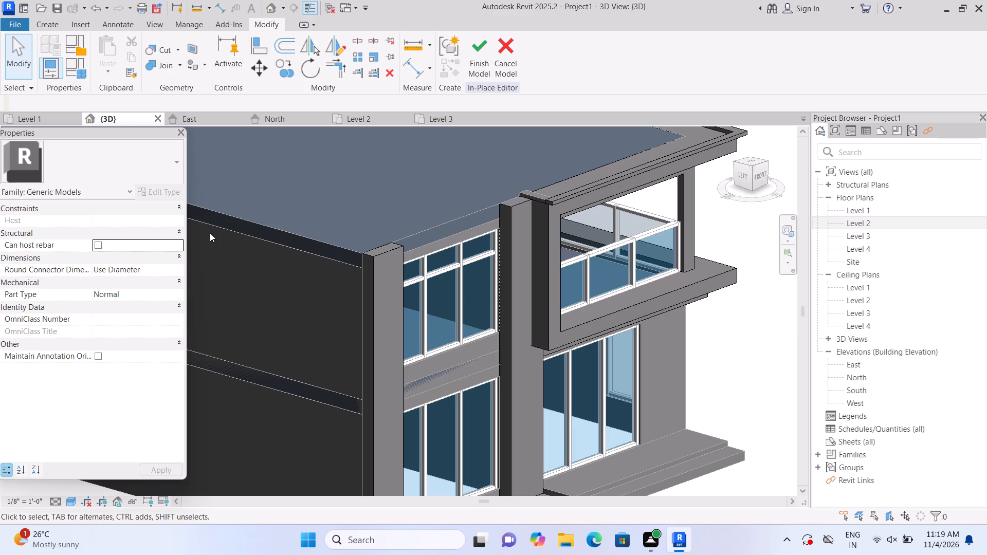
pyautogui.moveTo(208, 233); pyautogui.dragTo(185, 183, button='middle')
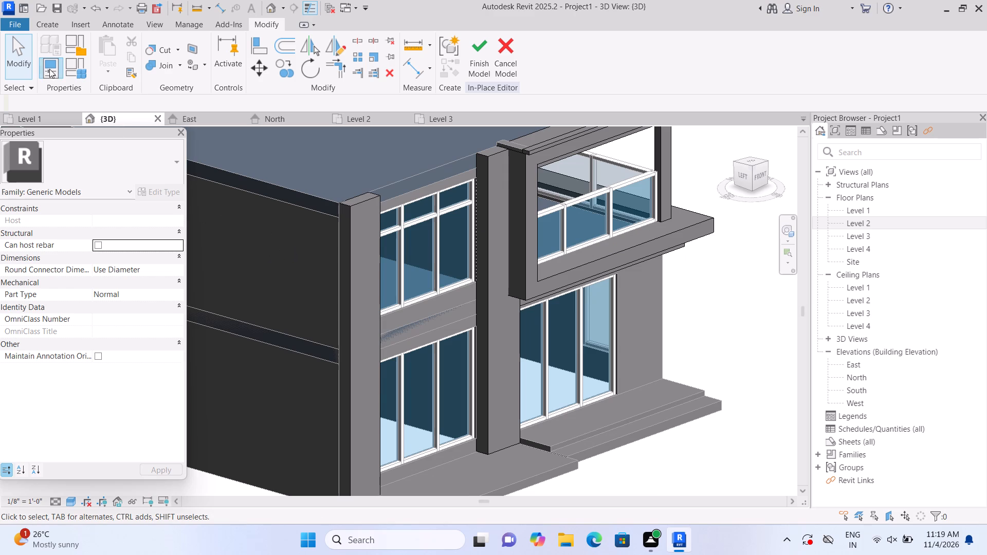
# Extrude a rectangle 1'-0" on the corner column's top face, about 2'-7" wide, spanning from its outer corner across to the second column's far edge.
pyautogui.click(39, 21)
pyautogui.click(115, 55)
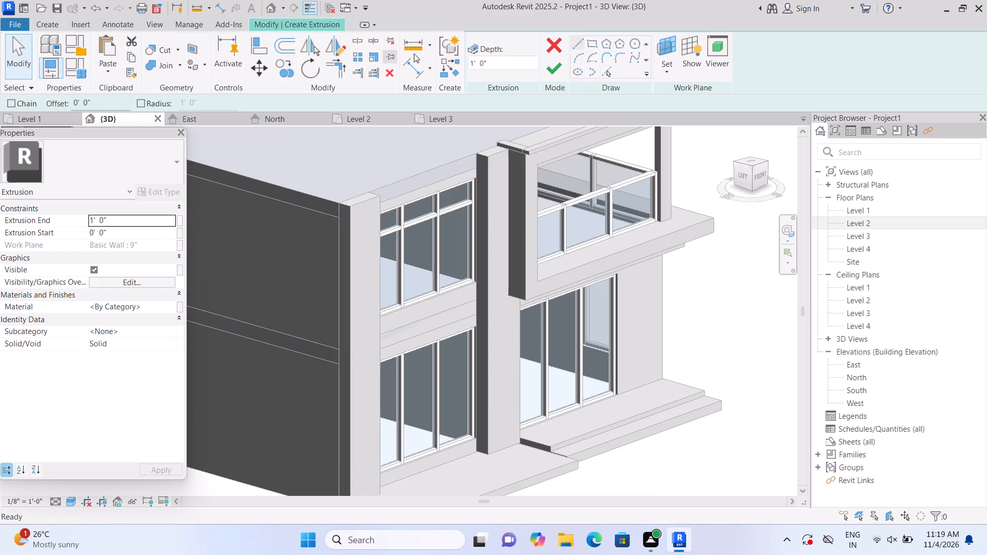
pyautogui.click(665, 73)
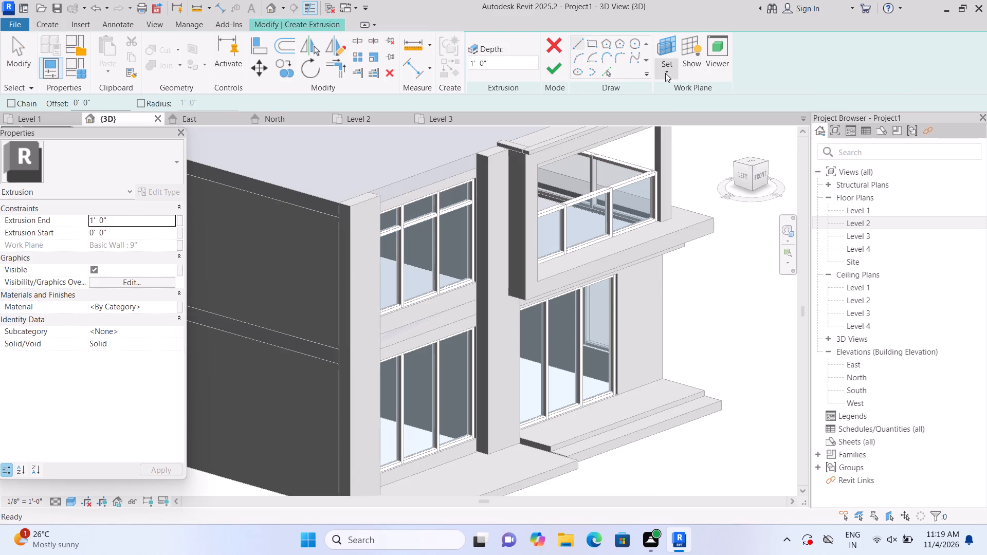
pyautogui.click(675, 121)
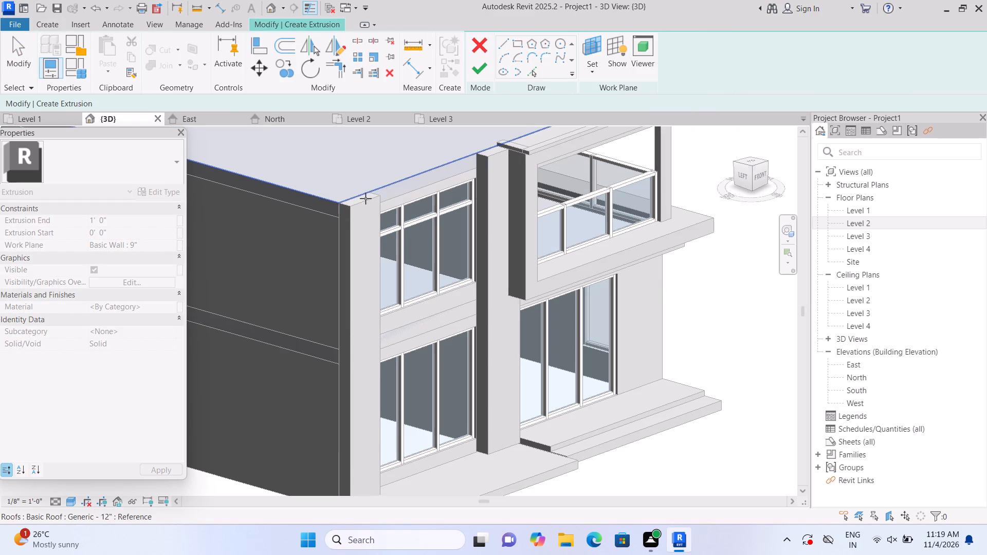
pyautogui.scroll(6, 355, 200)
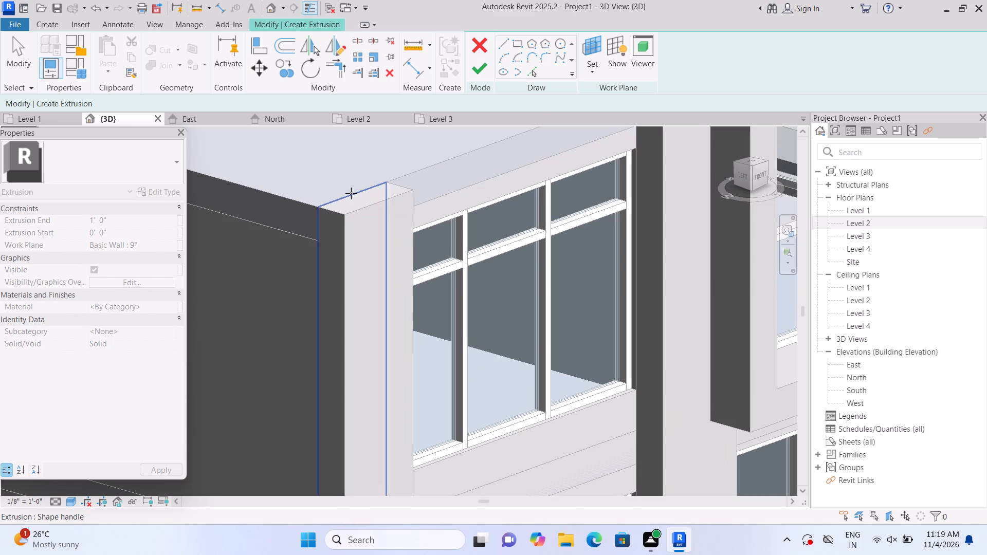
pyautogui.click(362, 200)
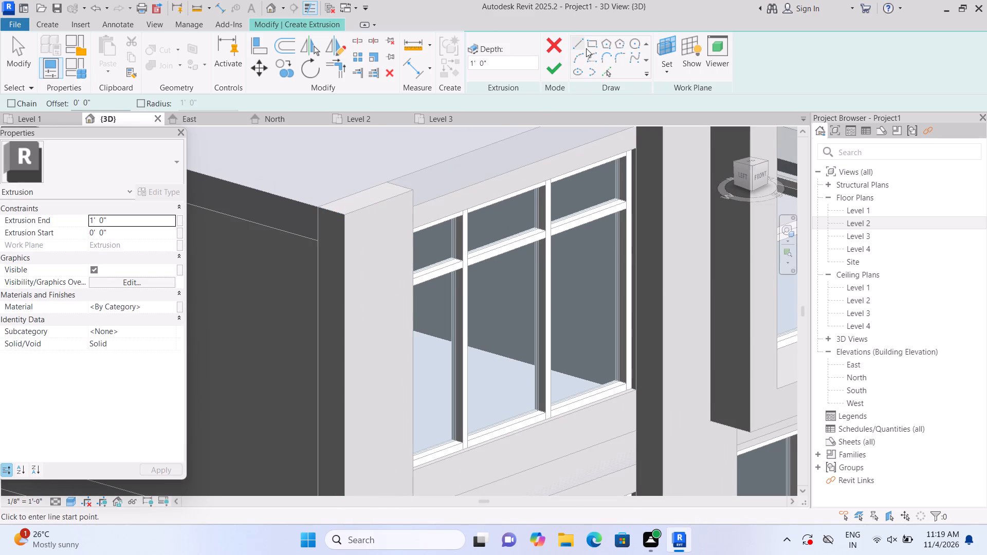
pyautogui.click(590, 45)
pyautogui.moveTo(511, 136); pyautogui.dragTo(447, 251, button='middle')
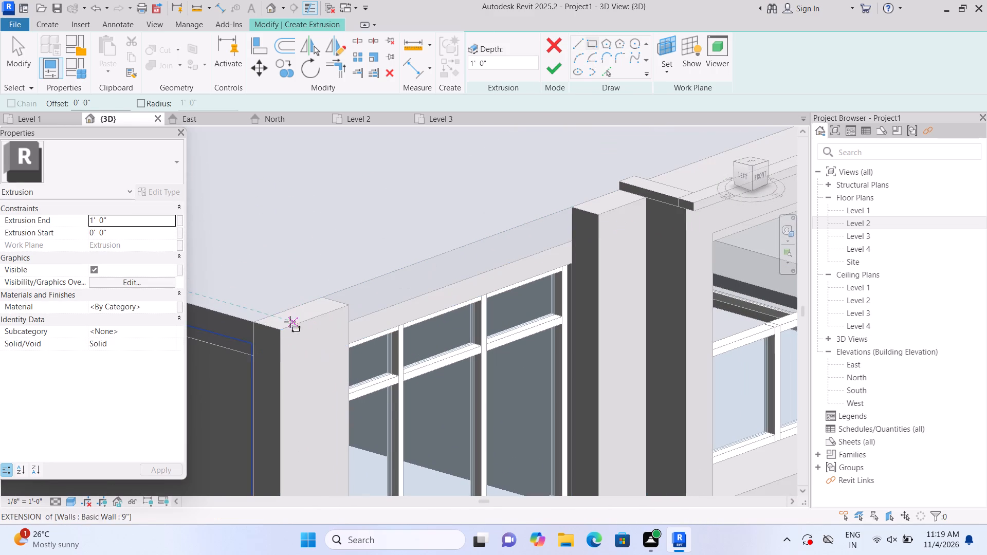
pyautogui.click(275, 329)
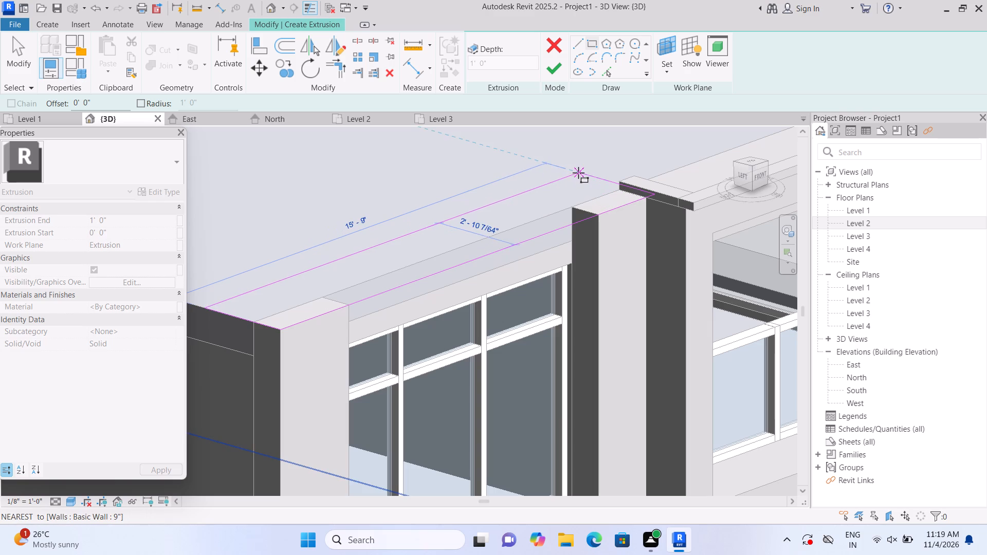
pyautogui.scroll(5, 575, 179)
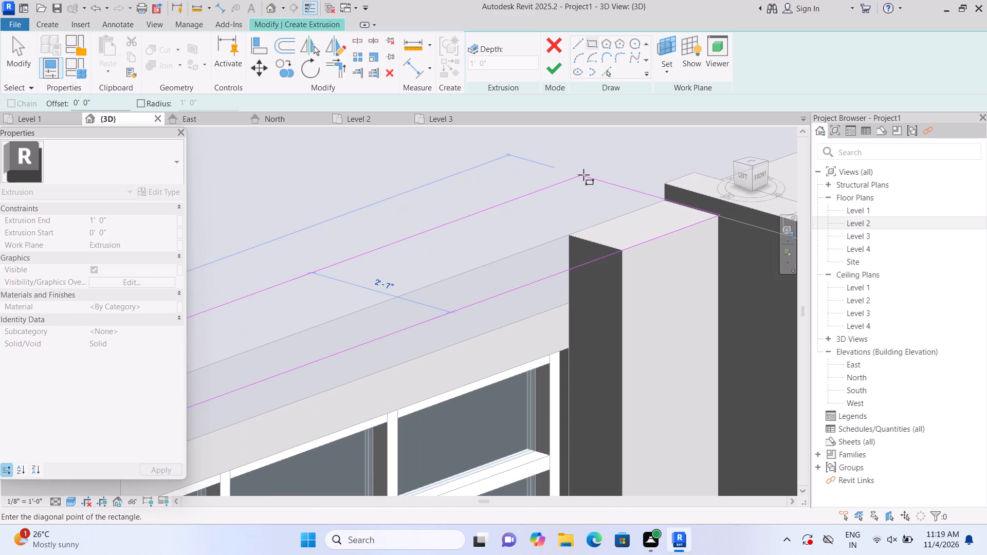
pyautogui.click(583, 175)
pyautogui.doubleClick(563, 67)
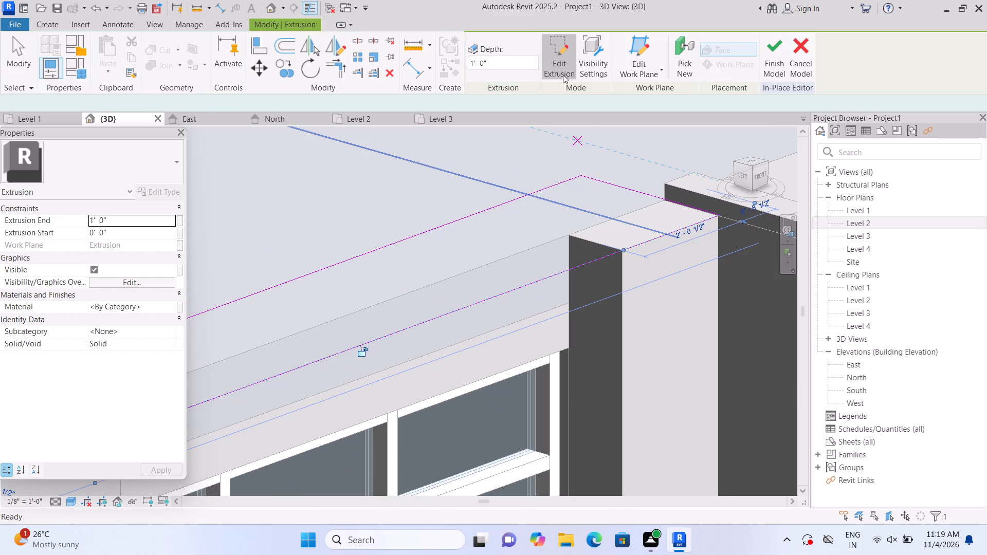
pyautogui.click(483, 70)
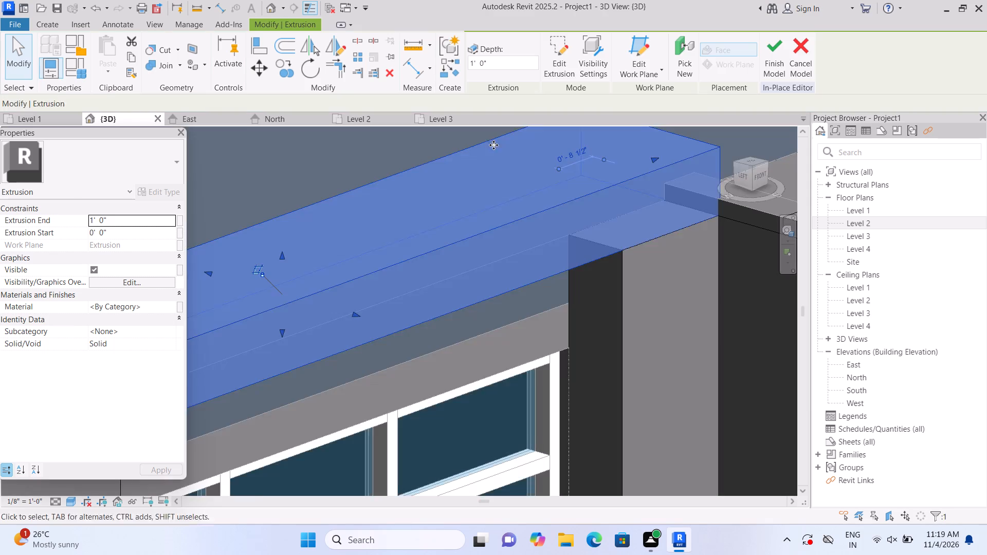
# Stretch the underside of the new beam down to an Extrusion Start of -1'-0", making it 2'-0" deep above the upper windows.
pyautogui.scroll(-8, 492, 155)
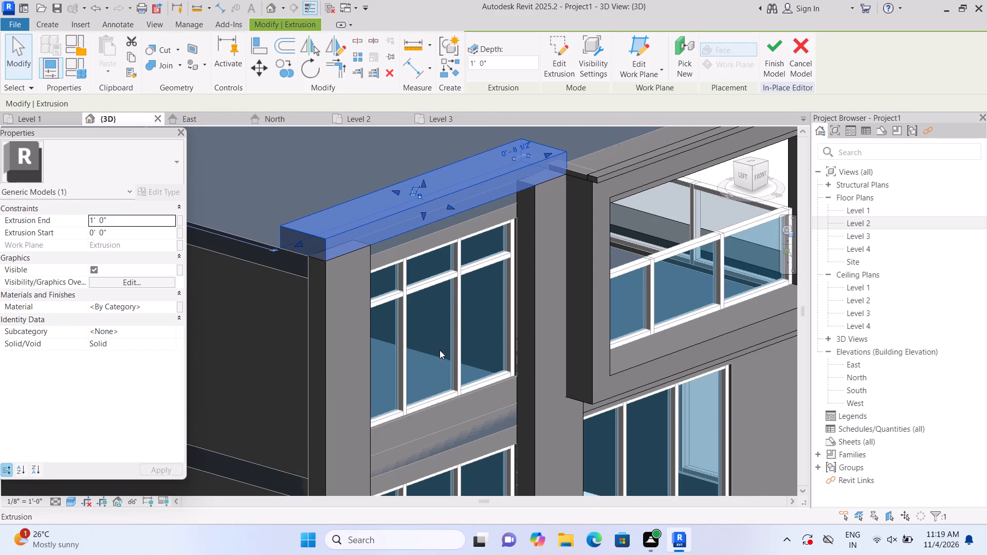
pyautogui.keyDown('shift'); pyautogui.moveTo(458, 378); pyautogui.dragTo(414, 318, button='middle'); pyautogui.keyUp('shift')
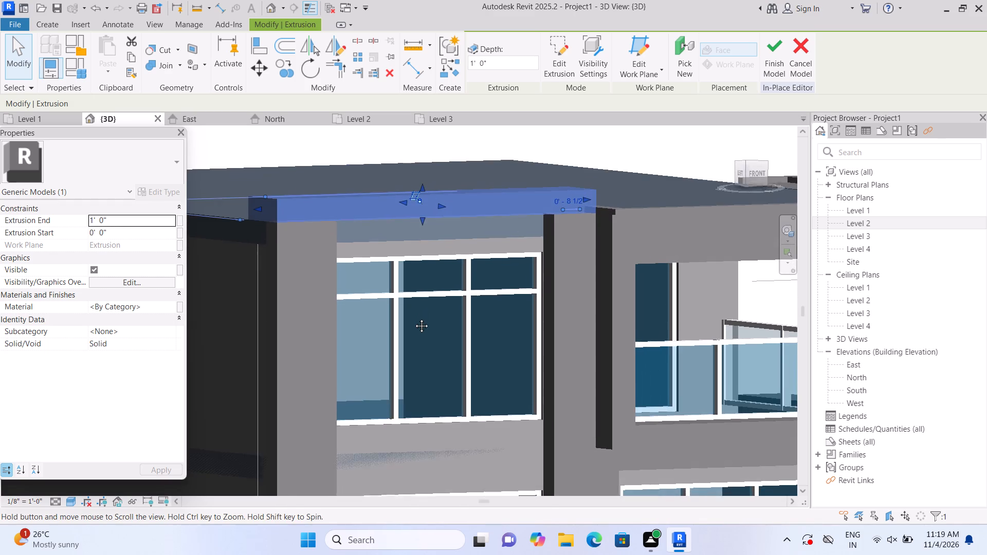
pyautogui.keyDown('shift'); pyautogui.moveTo(414, 318); pyautogui.dragTo(411, 325, button='middle'); pyautogui.keyUp('shift')
pyautogui.scroll(2, 409, 318)
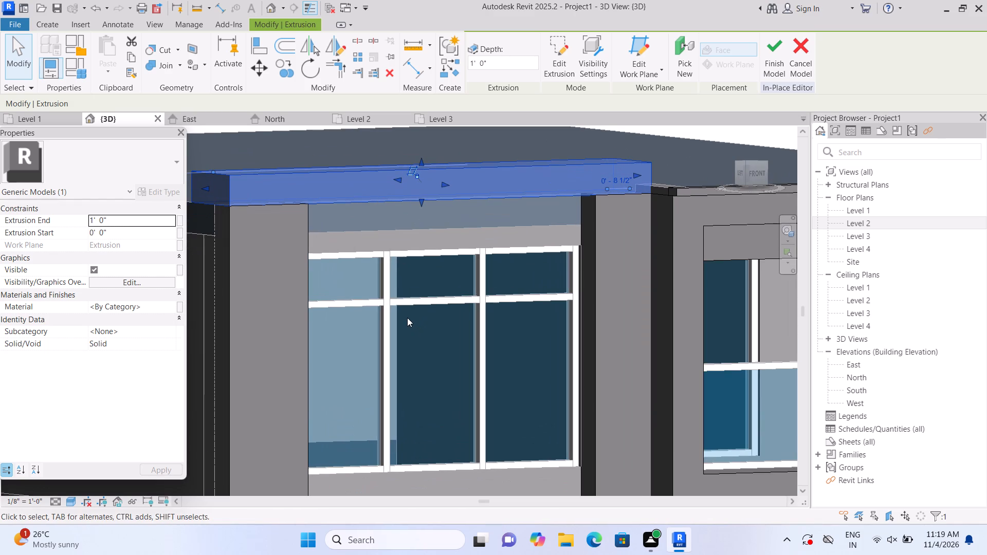
pyautogui.scroll(1, 407, 318)
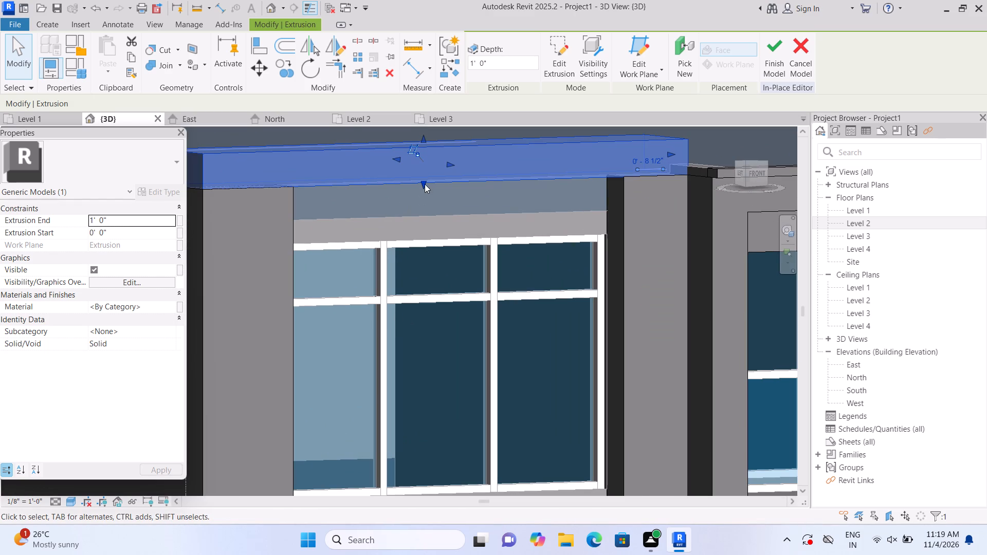
pyautogui.moveTo(424, 180); pyautogui.dragTo(424, 213)
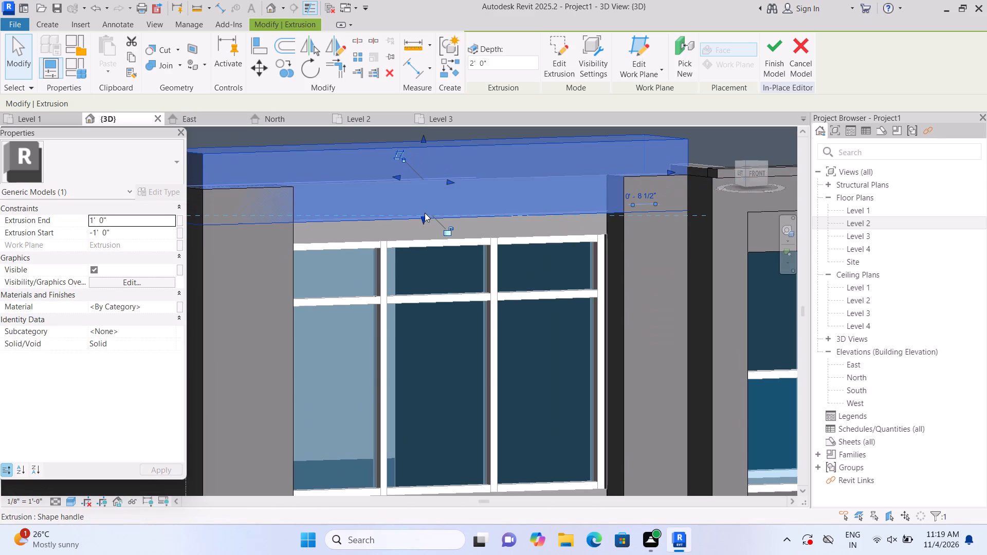
pyautogui.press('Escape')
# Stretch the beam's top face upward into a tall parapet above the roof, past about 3'-10 1/2" in overall depth.
pyautogui.scroll(-4, 445, 224)
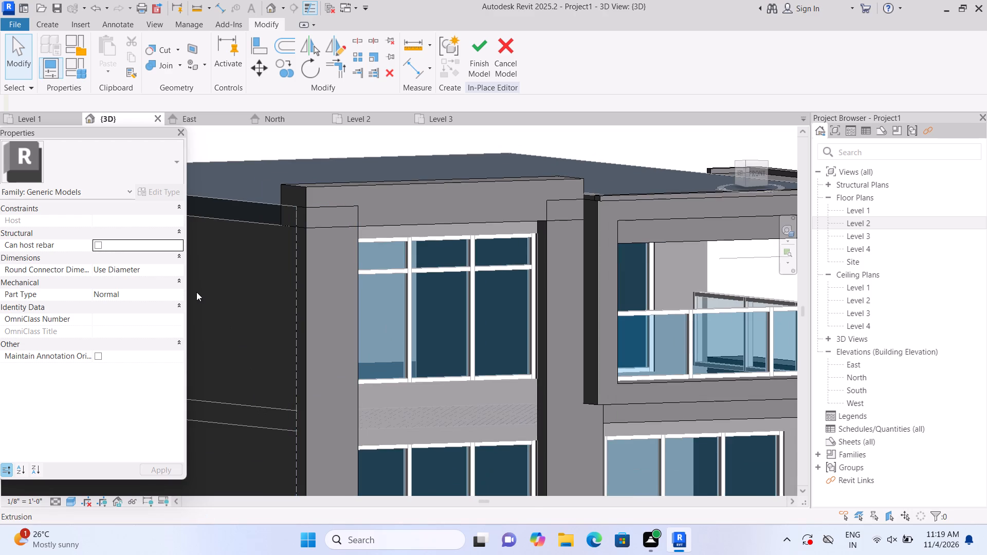
pyautogui.moveTo(213, 293); pyautogui.dragTo(223, 376, button='middle')
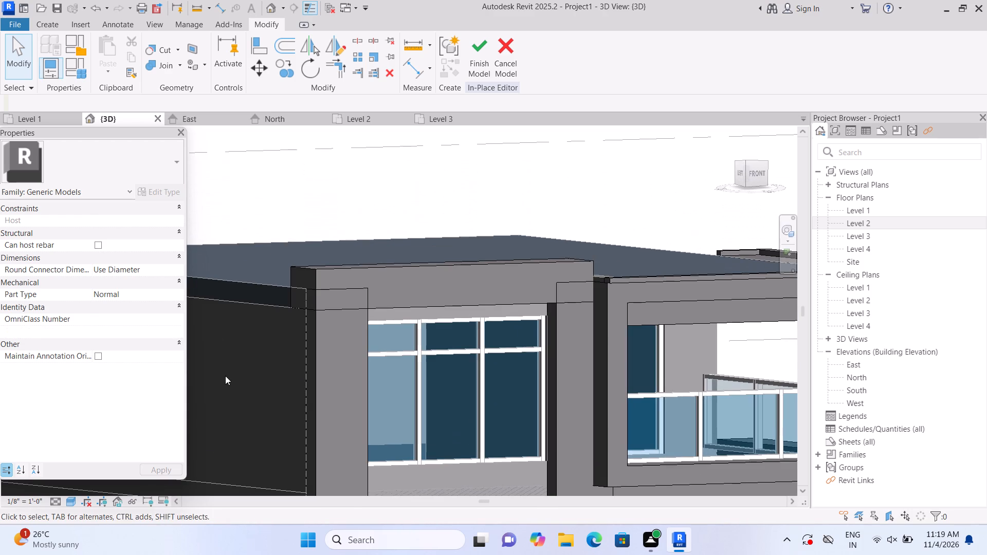
pyautogui.click(446, 271)
pyautogui.moveTo(441, 254); pyautogui.dragTo(446, 226)
pyautogui.click(482, 175)
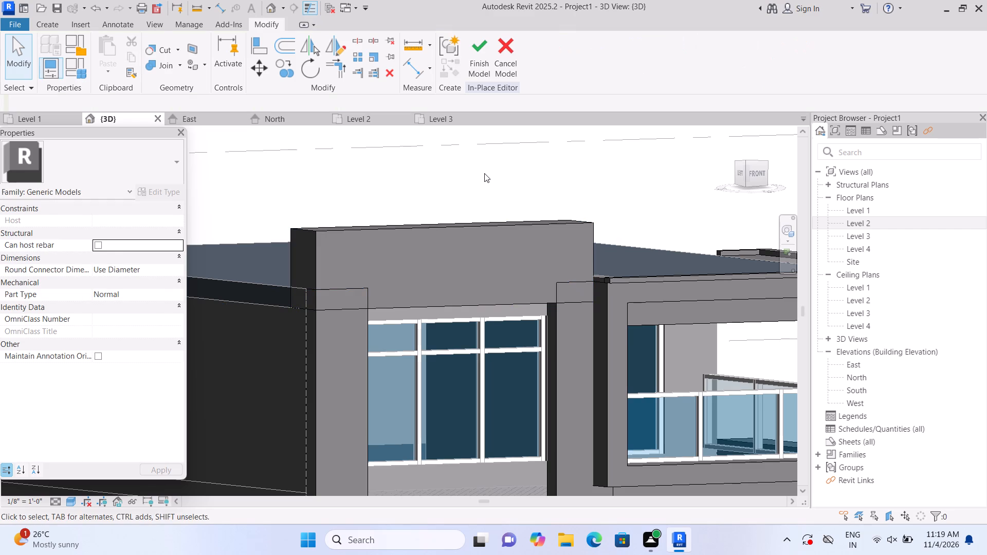
pyautogui.click(443, 238)
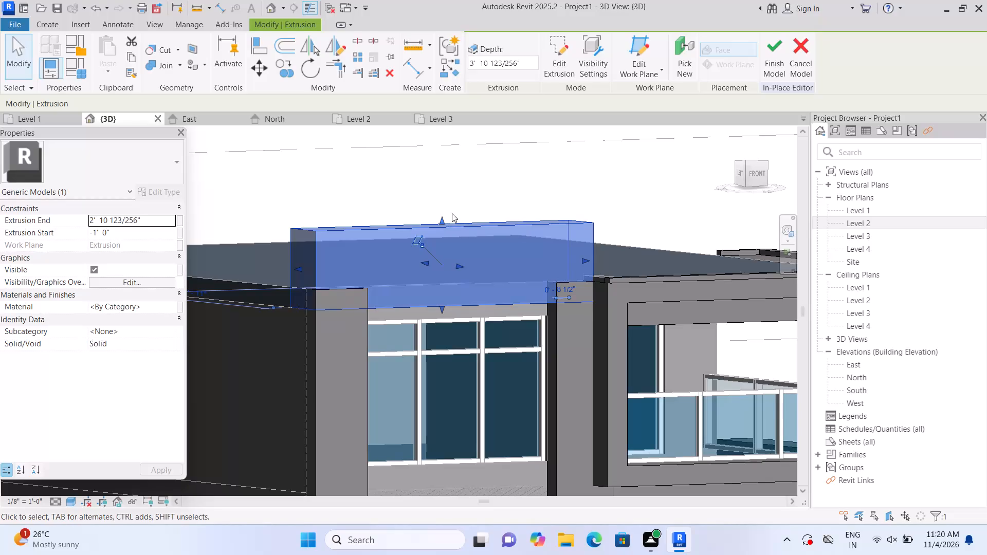
pyautogui.moveTo(442, 221); pyautogui.dragTo(450, 199)
pyautogui.press('Escape')
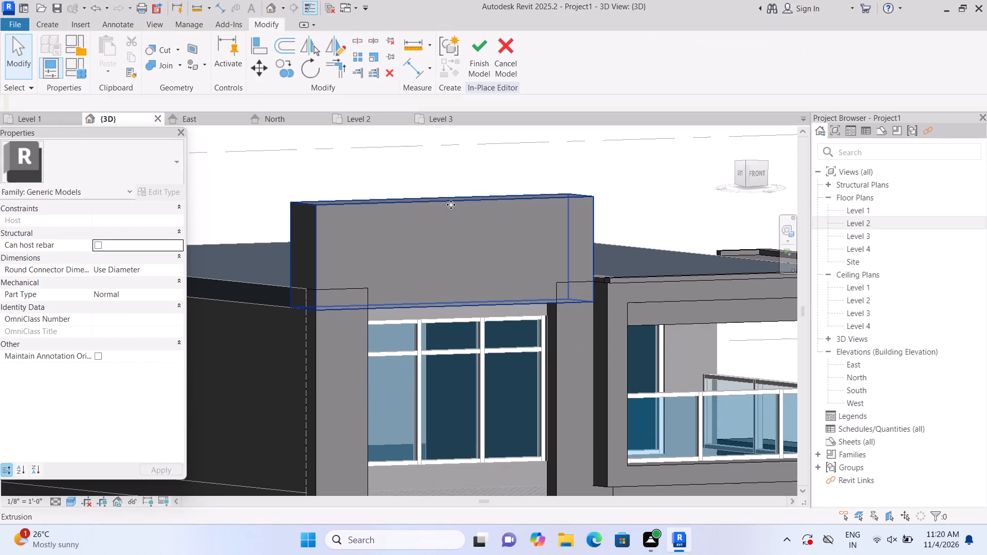
# Join the parapet extrusion with the corner column and with the second column beside the balcony frame.
pyautogui.click(180, 65)
pyautogui.click(181, 83)
pyautogui.click(337, 232)
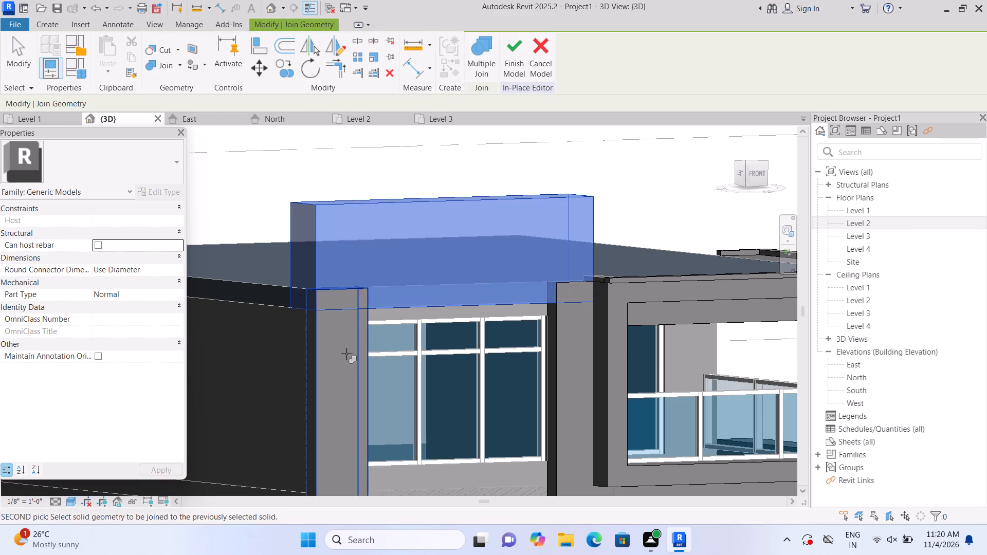
pyautogui.click(346, 354)
pyautogui.click(534, 268)
pyautogui.click(568, 321)
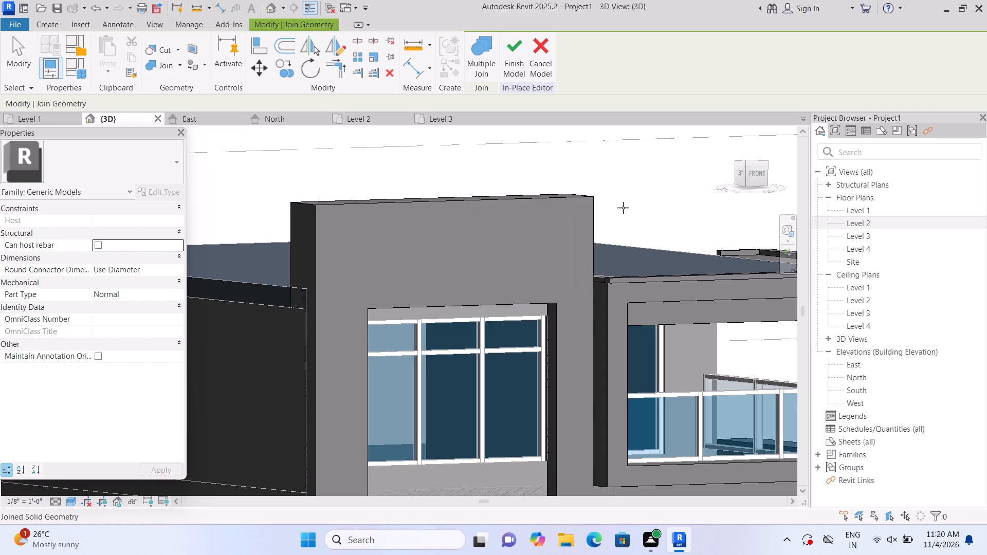
# Examine the joined portal frame around the front windows, the whole house from the front corner, and the parapet's meeting with the balcony frame.
pyautogui.keyDown('shift'); pyautogui.moveTo(625, 210); pyautogui.dragTo(541, 181, button='middle'); pyautogui.keyUp('shift')
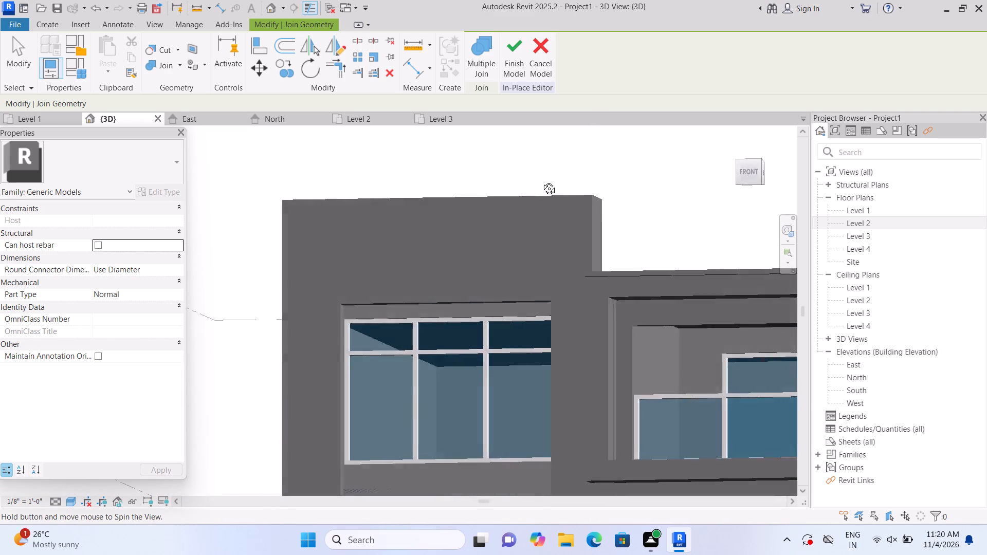
pyautogui.keyDown('shift'); pyautogui.moveTo(541, 181); pyautogui.dragTo(505, 239, button='middle'); pyautogui.keyUp('shift')
pyautogui.moveTo(414, 438); pyautogui.dragTo(396, 319, button='middle')
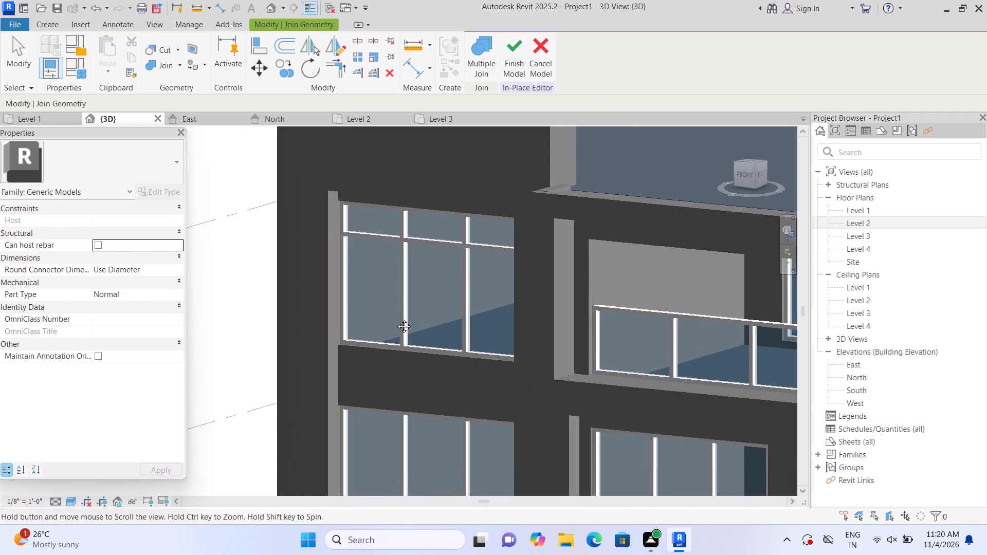
pyautogui.moveTo(396, 319); pyautogui.dragTo(393, 307, button='middle')
pyautogui.middleClick(393, 307)
pyautogui.scroll(-3, 397, 319)
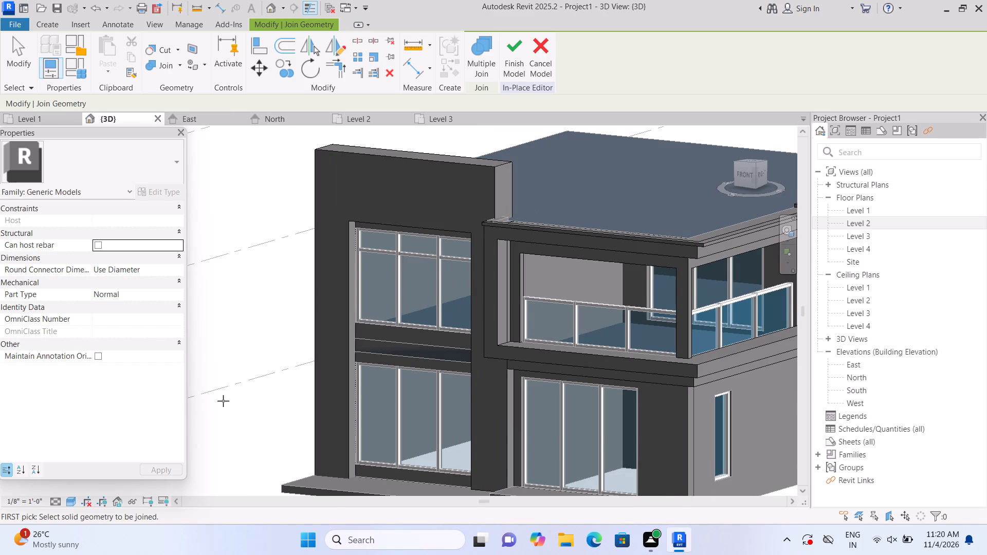
pyautogui.scroll(-2, 226, 391)
pyautogui.moveTo(213, 413); pyautogui.dragTo(204, 386, button='middle')
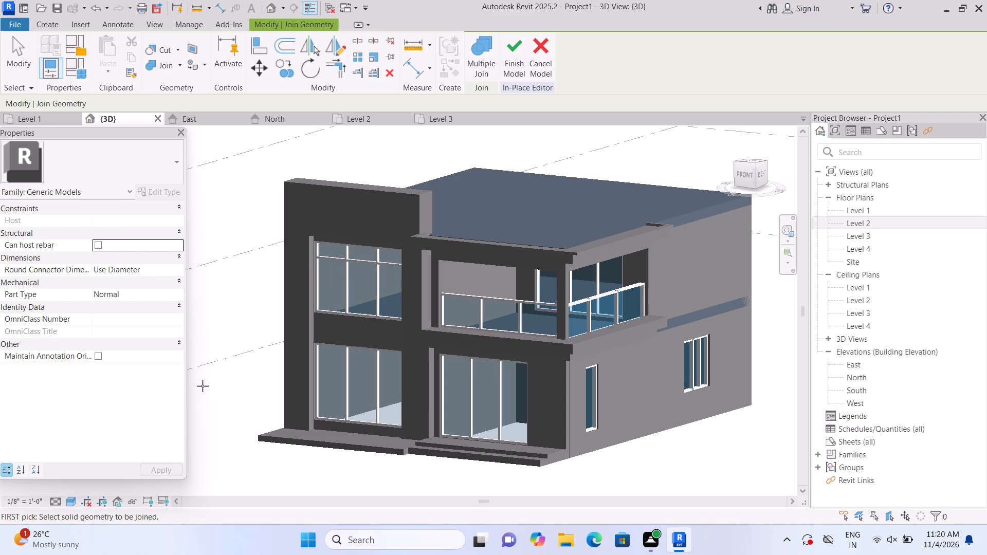
pyautogui.keyDown('shift'); pyautogui.moveTo(242, 448); pyautogui.dragTo(230, 446, button='middle'); pyautogui.keyUp('shift')
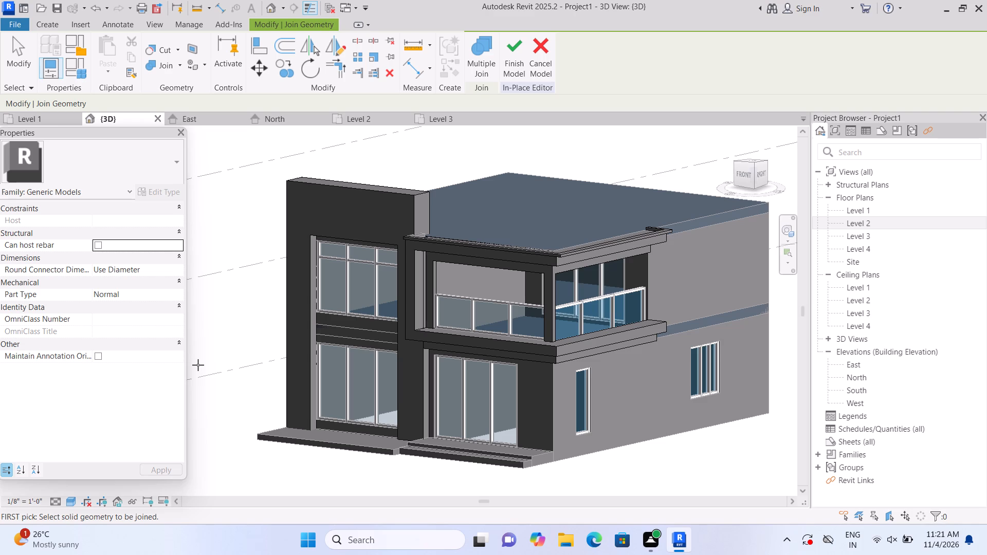
pyautogui.scroll(4, 361, 299)
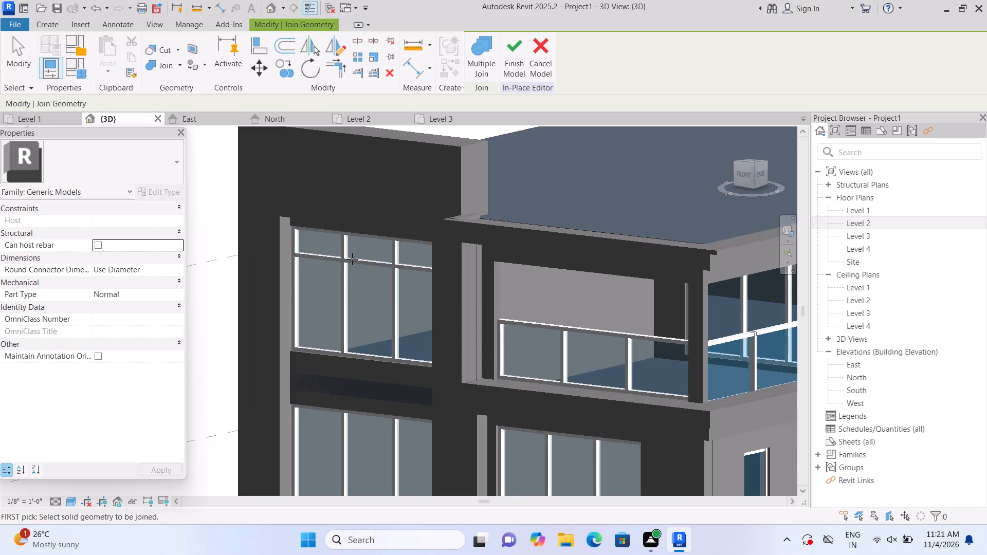
pyautogui.scroll(2, 352, 259)
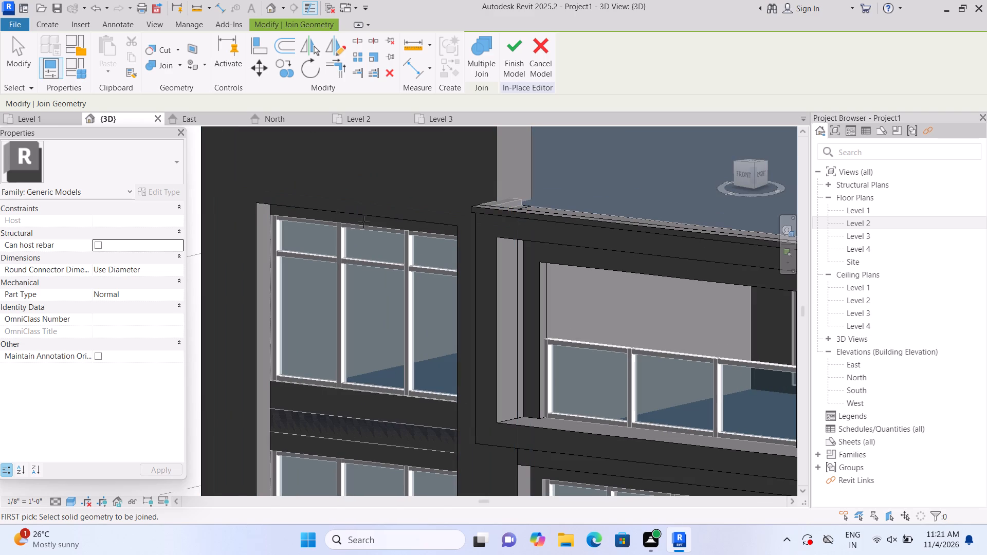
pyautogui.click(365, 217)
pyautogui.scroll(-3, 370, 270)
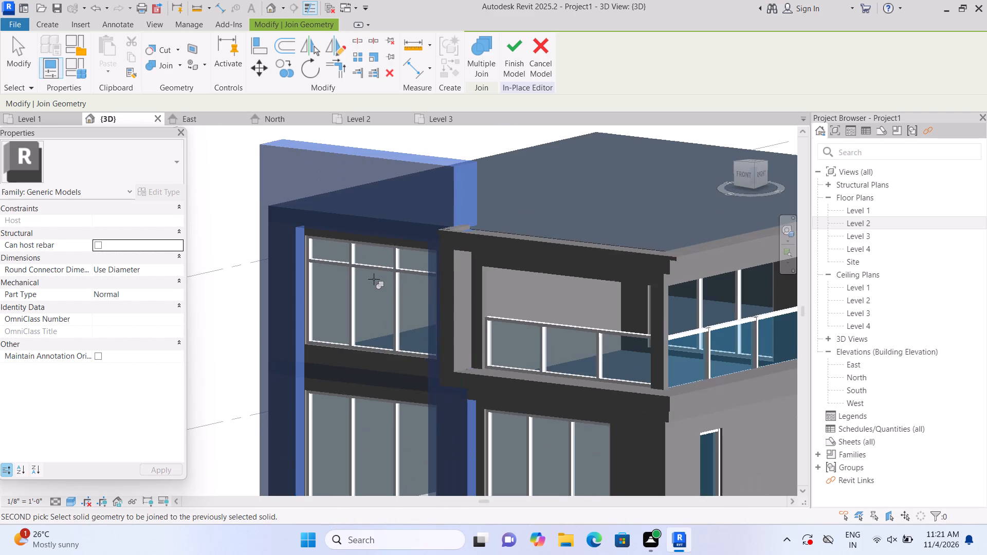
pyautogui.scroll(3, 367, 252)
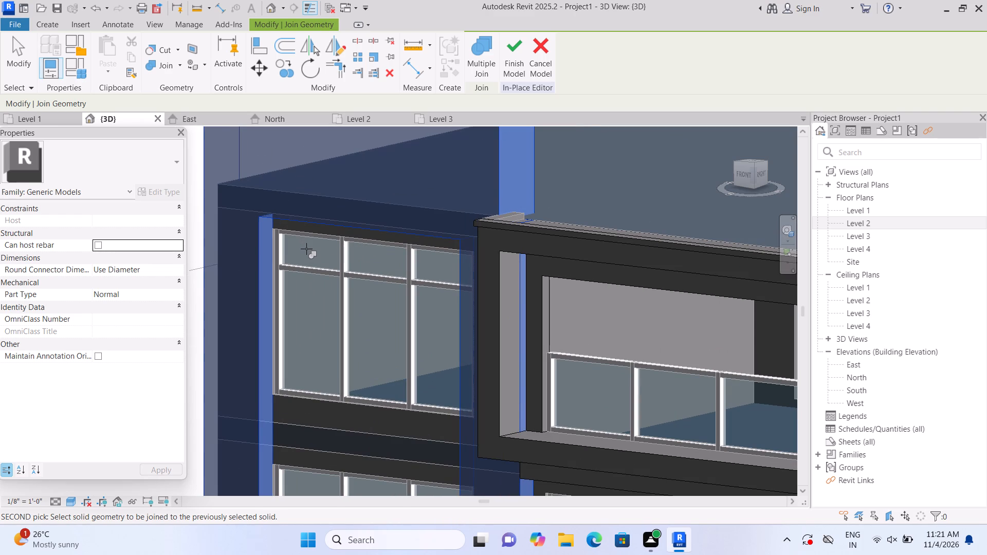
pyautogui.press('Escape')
# Unjoin the parapet extrusion from the solids it is joined to.
pyautogui.scroll(-2, 324, 254)
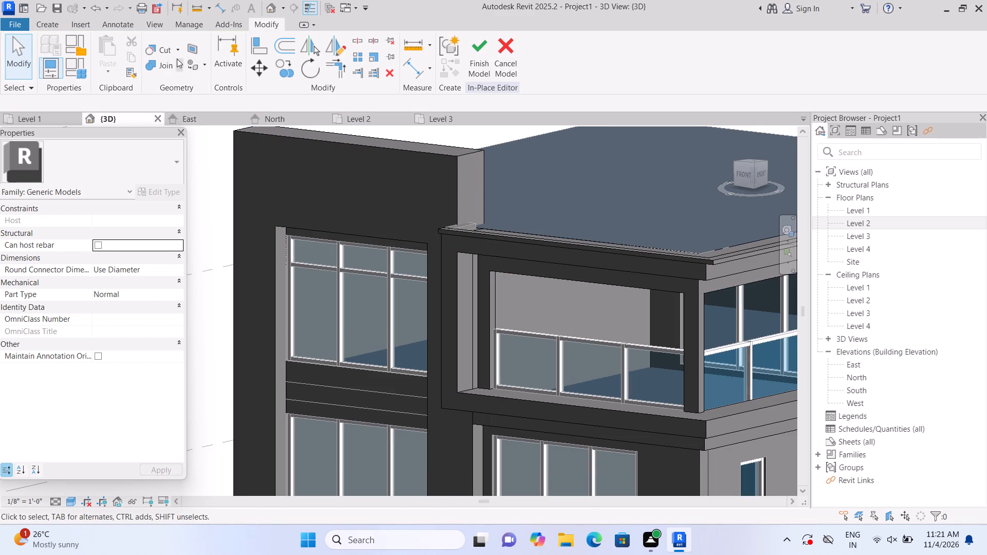
pyautogui.click(177, 59)
pyautogui.click(187, 102)
pyautogui.click(331, 159)
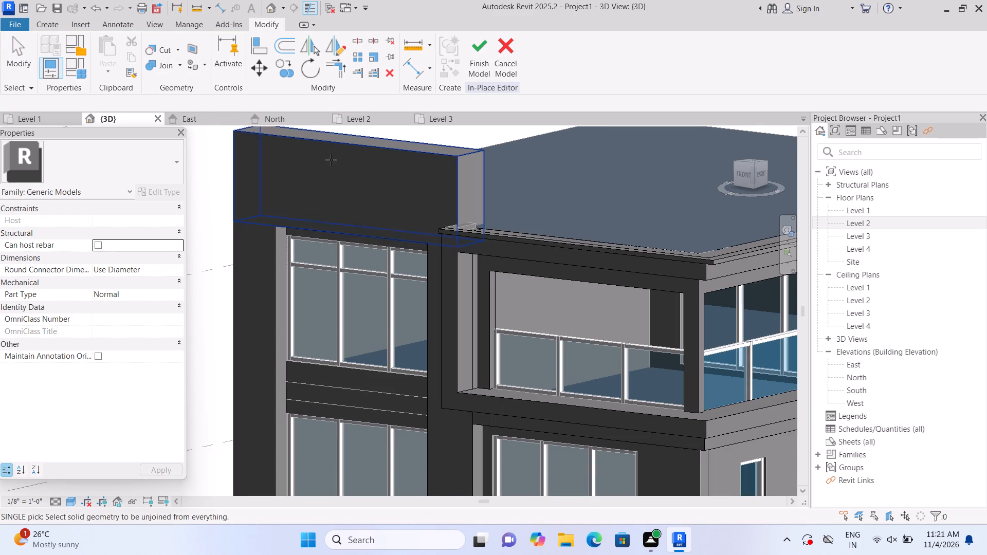
pyautogui.scroll(1, 287, 233)
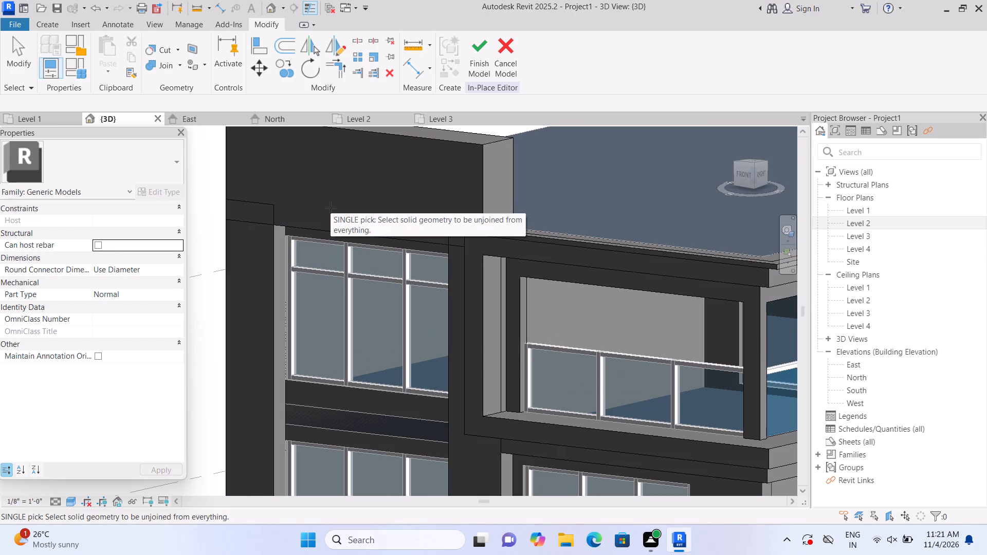
pyautogui.press('Escape')
# Stretch the parapet's underside down to the upper window head, at an Extrusion Start of about -1'-4 7/8".
pyautogui.click(341, 203)
pyautogui.scroll(2, 350, 240)
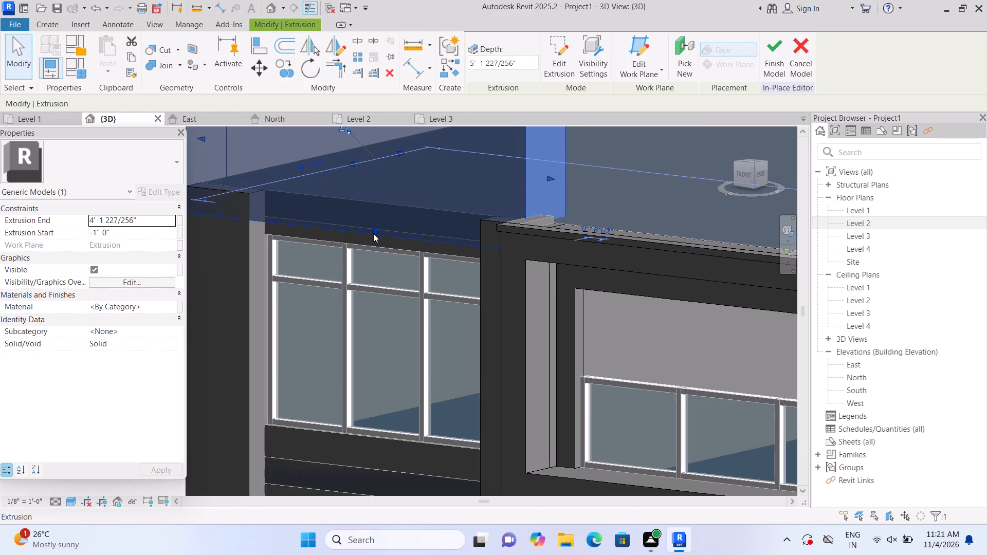
pyautogui.moveTo(375, 228); pyautogui.dragTo(377, 241)
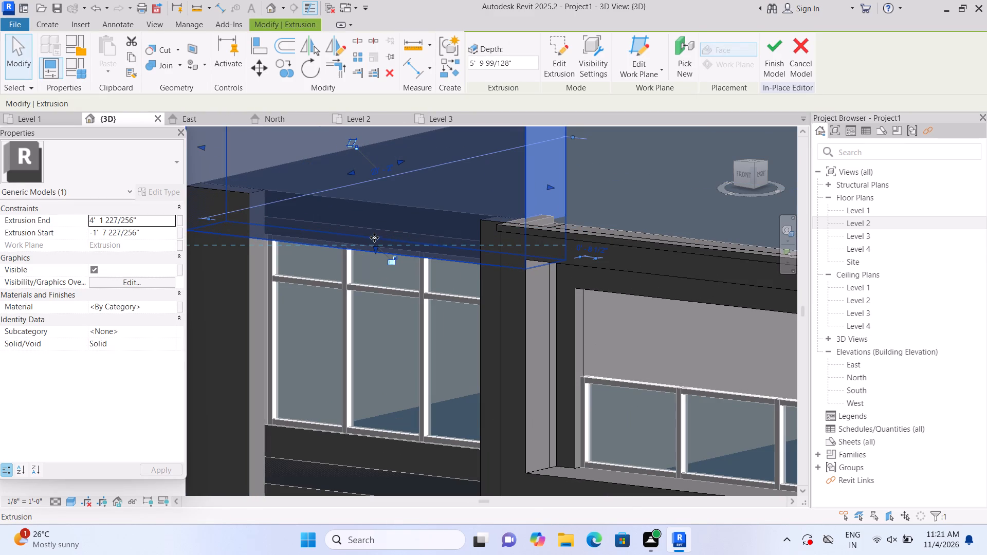
pyautogui.press('Escape')
pyautogui.click(375, 245)
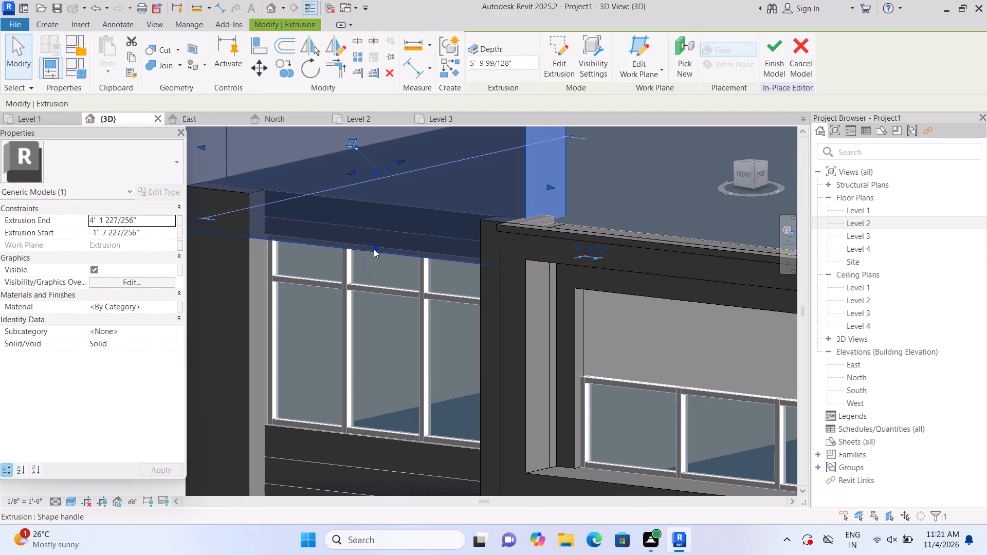
pyautogui.moveTo(375, 246); pyautogui.dragTo(380, 238)
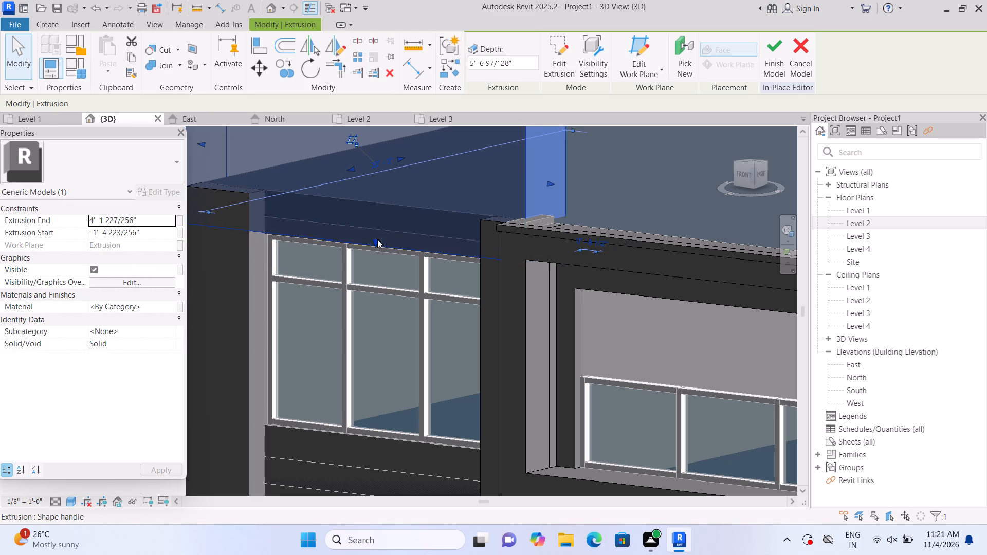
pyautogui.press('Escape')
pyautogui.click(396, 215)
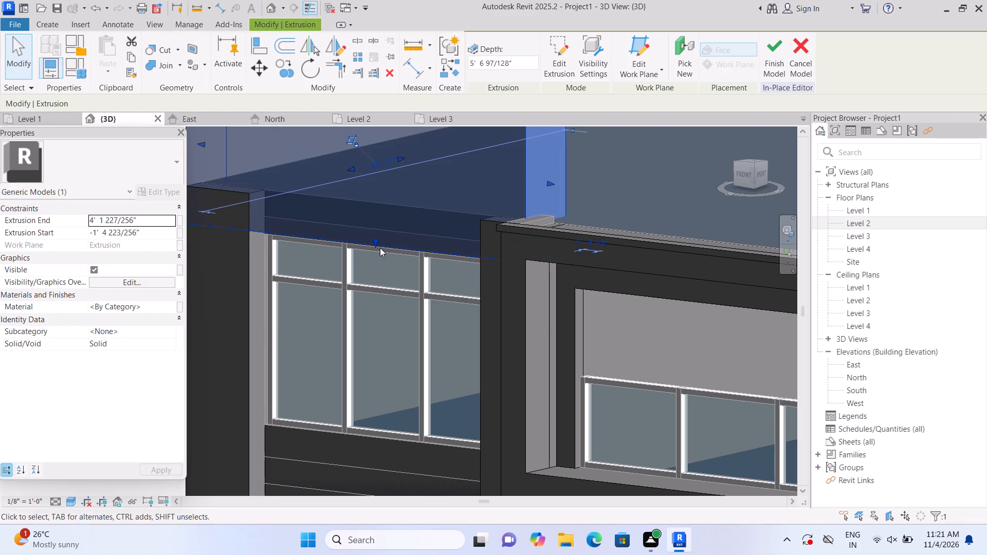
pyautogui.click(376, 241)
pyautogui.press('Escape')
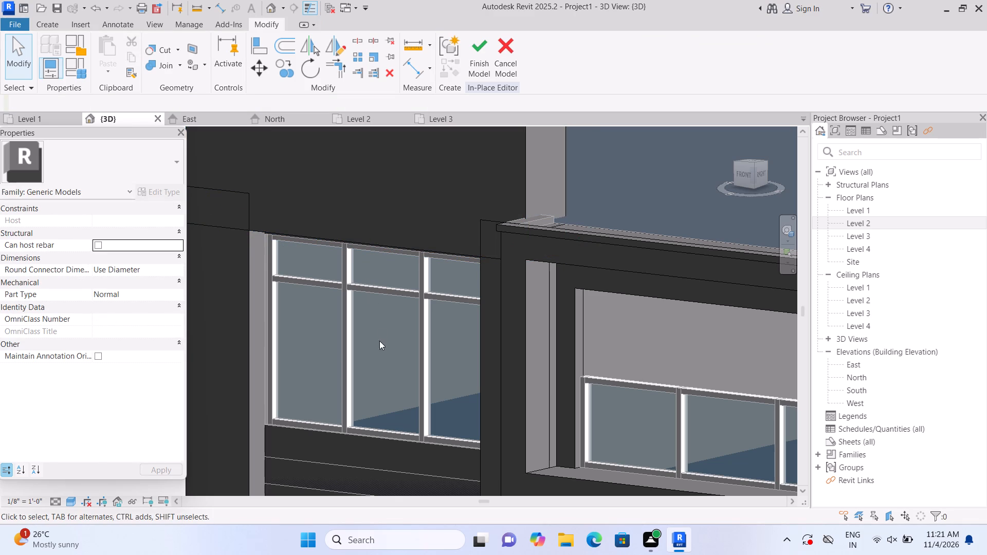
# Join the parapet extrusion again with the corner column and with the second column beside the balcony frame.
pyautogui.keyDown('shift'); pyautogui.moveTo(379, 341); pyautogui.dragTo(398, 300, button='middle'); pyautogui.keyUp('shift')
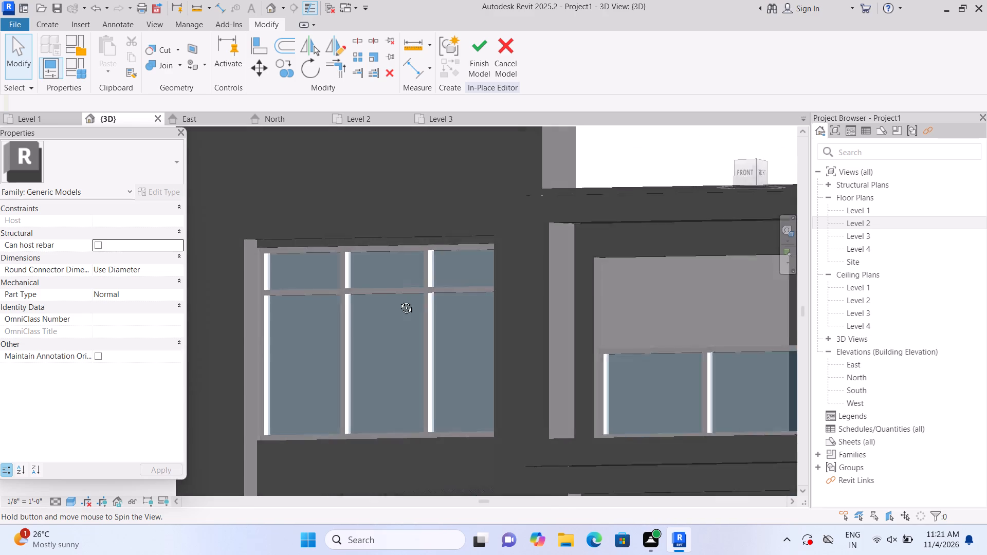
pyautogui.keyDown('shift'); pyautogui.moveTo(398, 300); pyautogui.dragTo(419, 345, button='middle'); pyautogui.keyUp('shift')
pyautogui.scroll(-2, 432, 338)
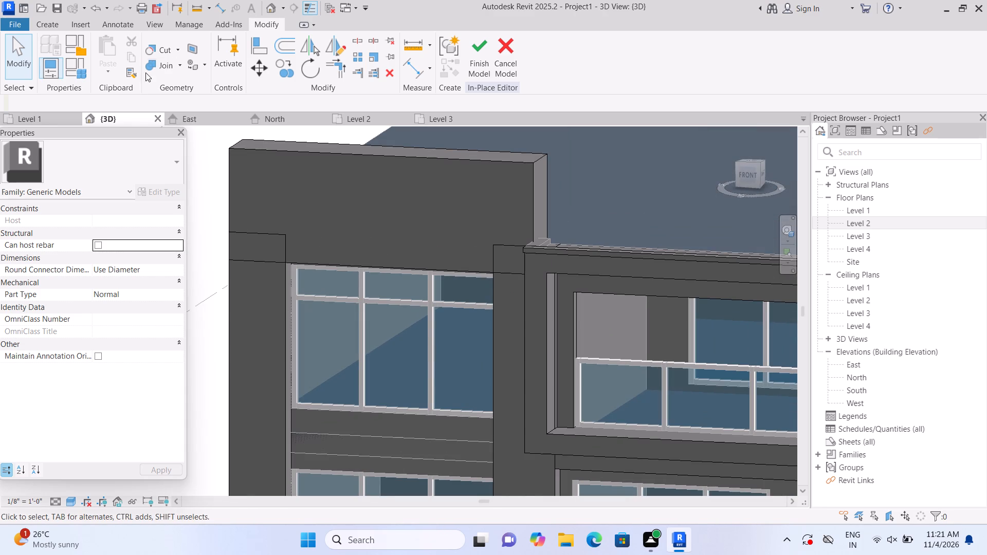
pyautogui.click(178, 67)
pyautogui.click(191, 84)
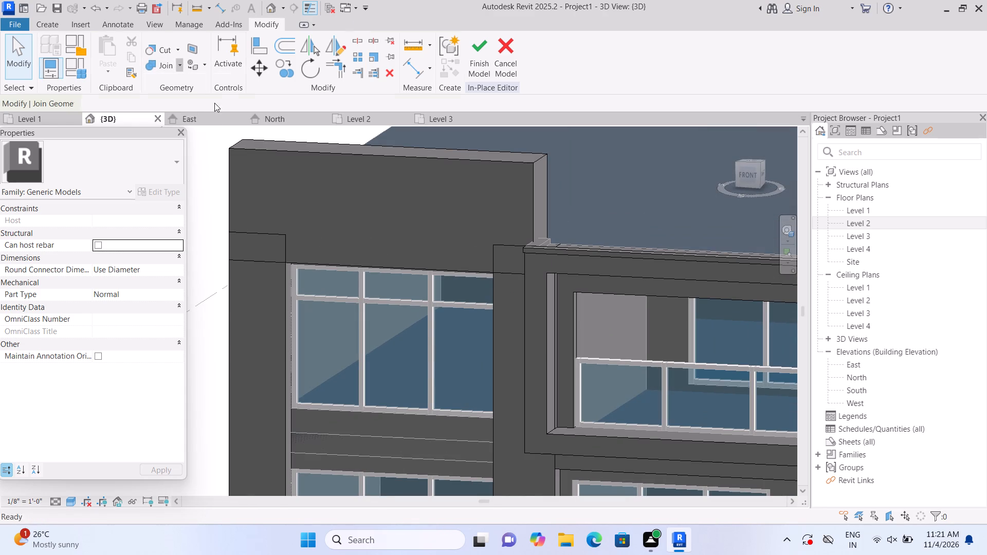
pyautogui.click(349, 182)
pyautogui.click(261, 302)
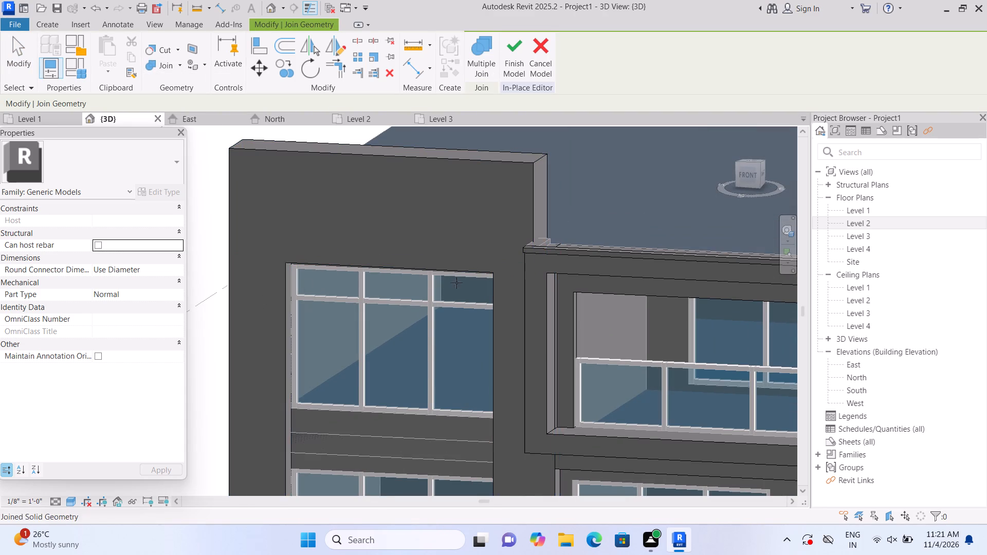
pyautogui.click(467, 231)
pyautogui.click(496, 295)
pyautogui.press('Escape')
# Examine the whole house from the front, including the base of the ground-floor window between the two columns.
pyautogui.scroll(-5, 270, 258)
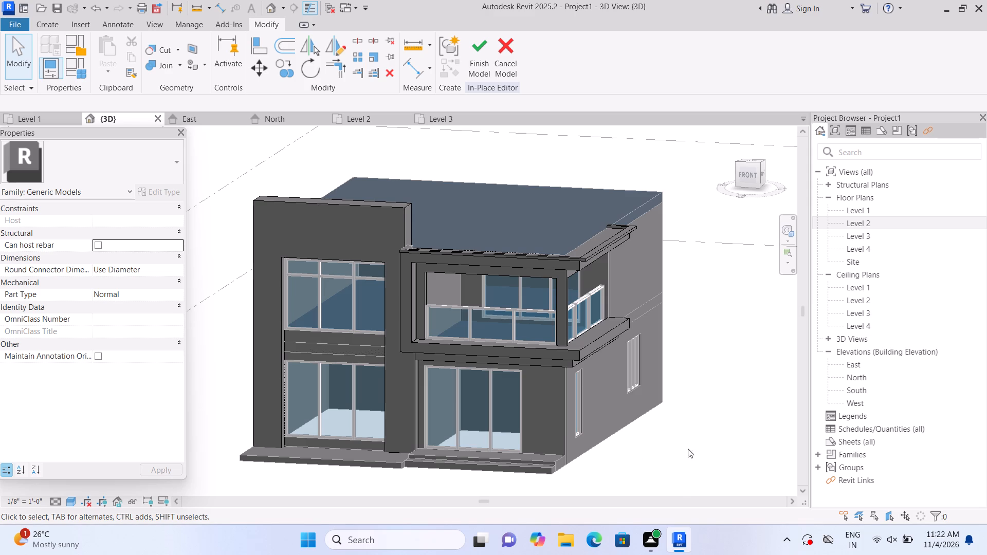
pyautogui.moveTo(387, 490); pyautogui.dragTo(428, 435, button='middle')
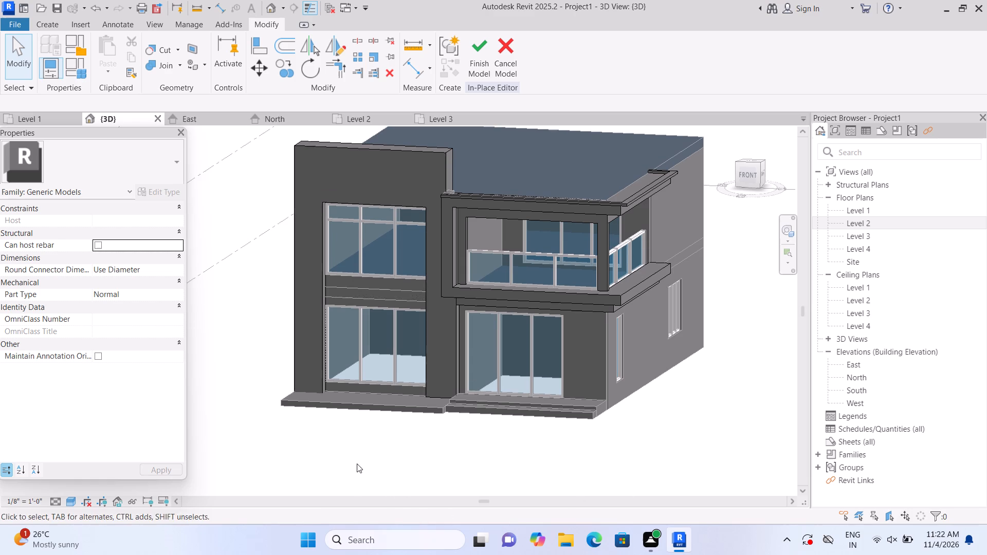
pyautogui.moveTo(356, 463); pyautogui.dragTo(362, 454, button='middle')
pyautogui.scroll(2, 378, 374)
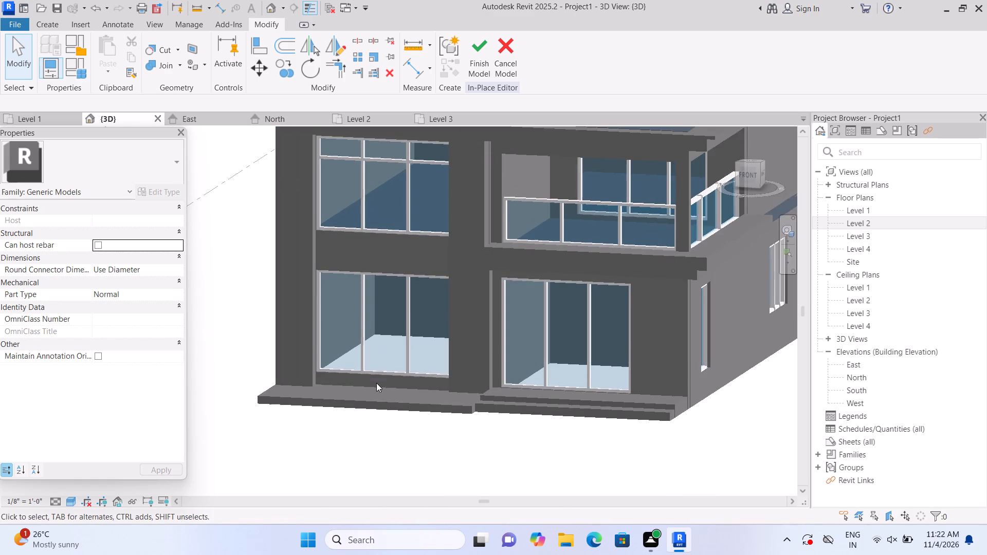
pyautogui.scroll(4, 369, 397)
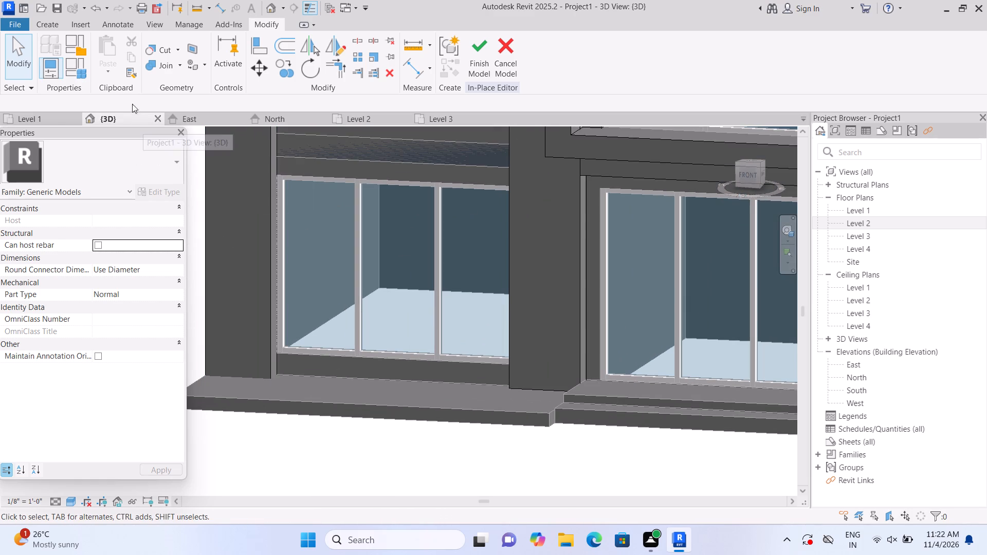
# Extrude a 10'-3" by 1'-0" rectangle 1'-0" deep on the front wall face, beneath the ground-floor window between the columns.
pyautogui.click(48, 24)
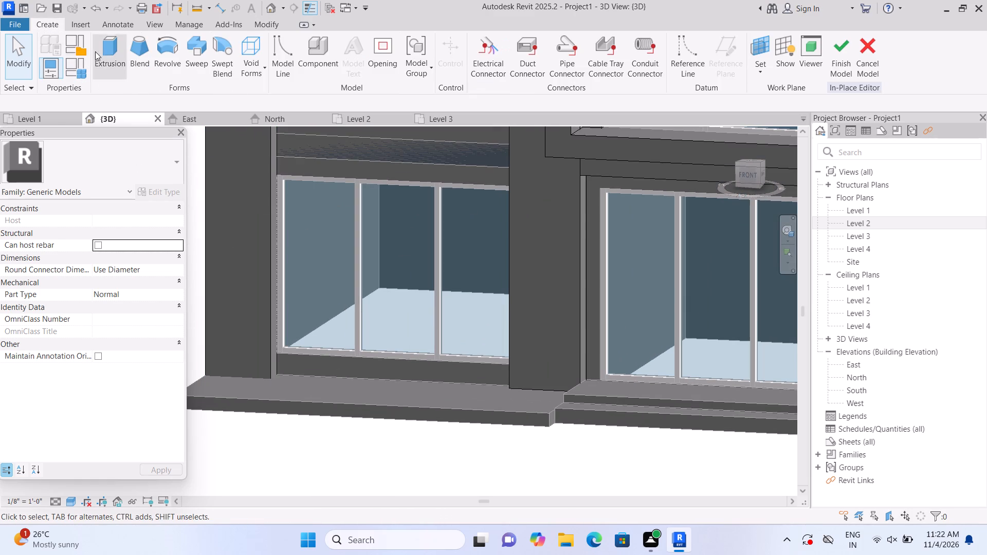
pyautogui.click(100, 53)
pyautogui.click(663, 70)
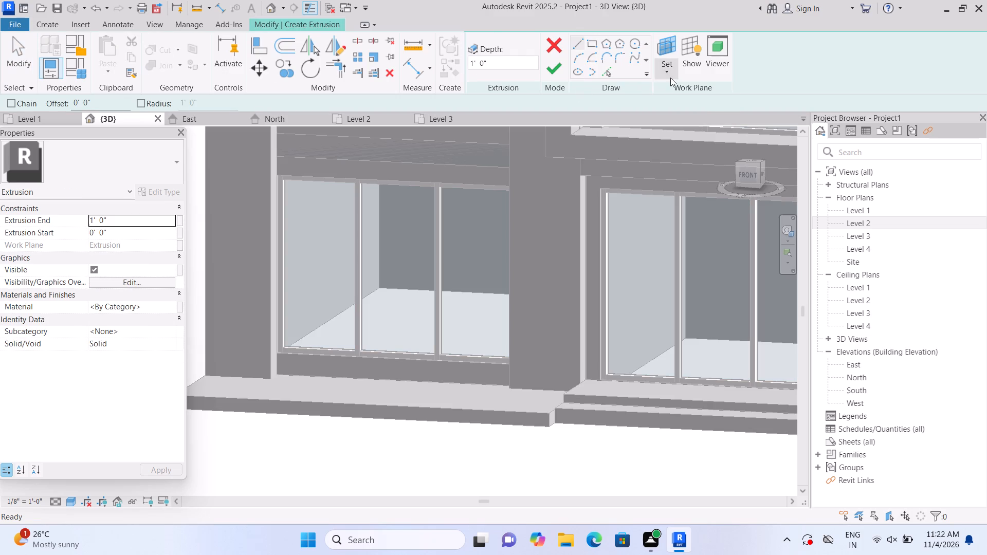
pyautogui.click(686, 118)
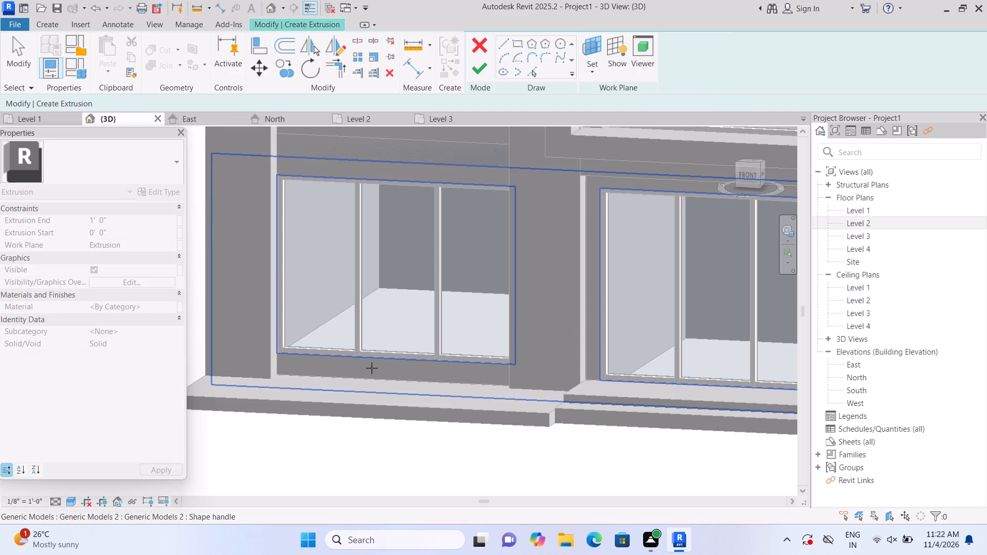
pyautogui.click(372, 368)
pyautogui.click(595, 44)
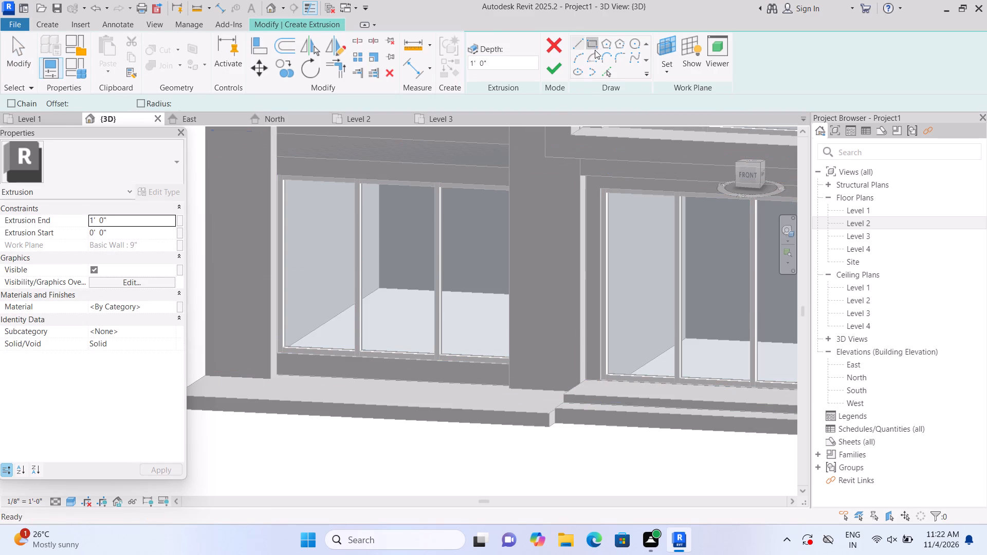
pyautogui.scroll(1, 367, 358)
pyautogui.scroll(1, 333, 390)
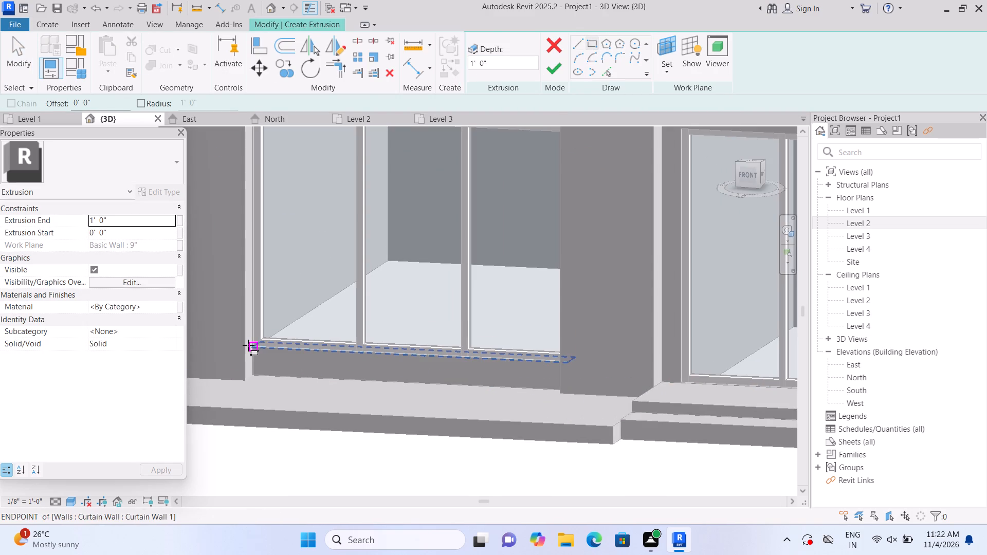
pyautogui.click(248, 345)
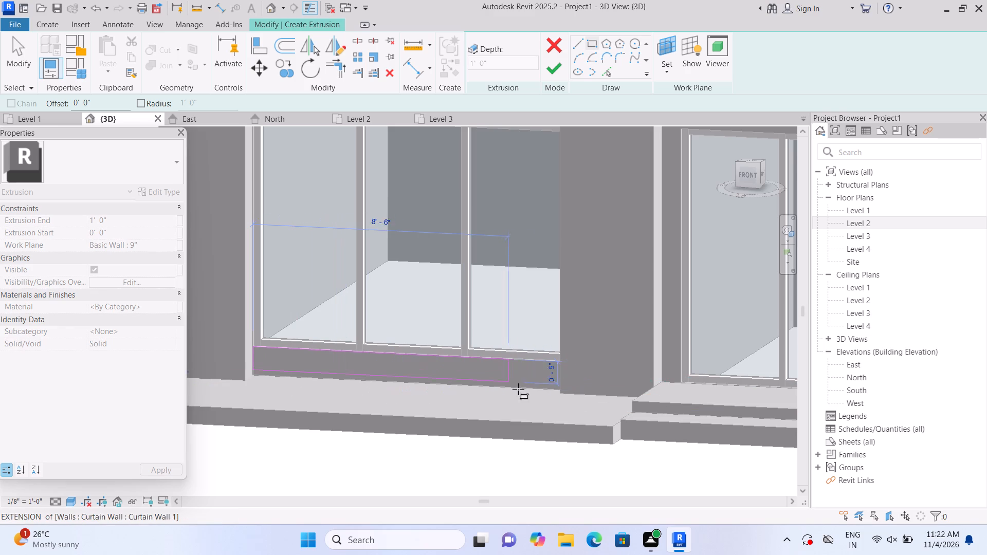
pyautogui.click(561, 391)
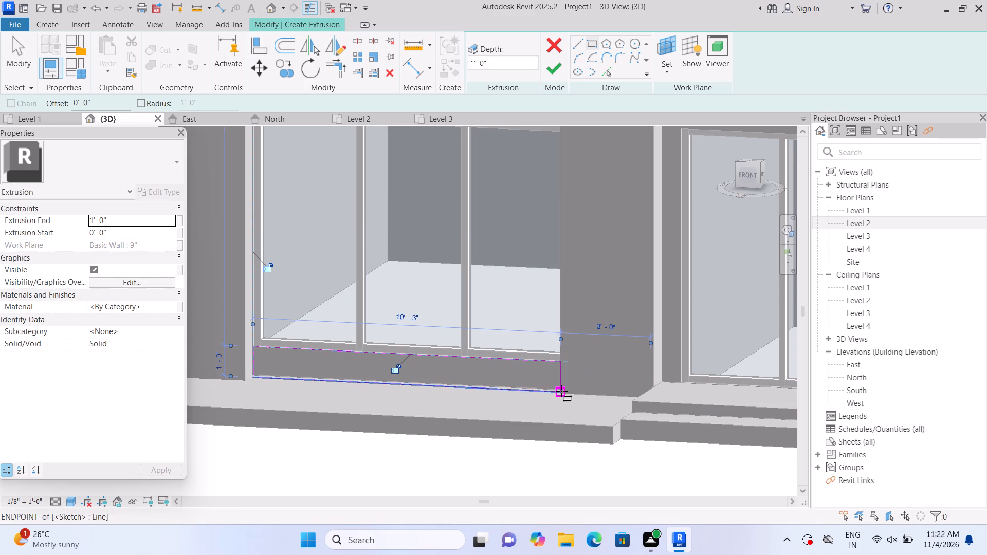
pyautogui.click(557, 69)
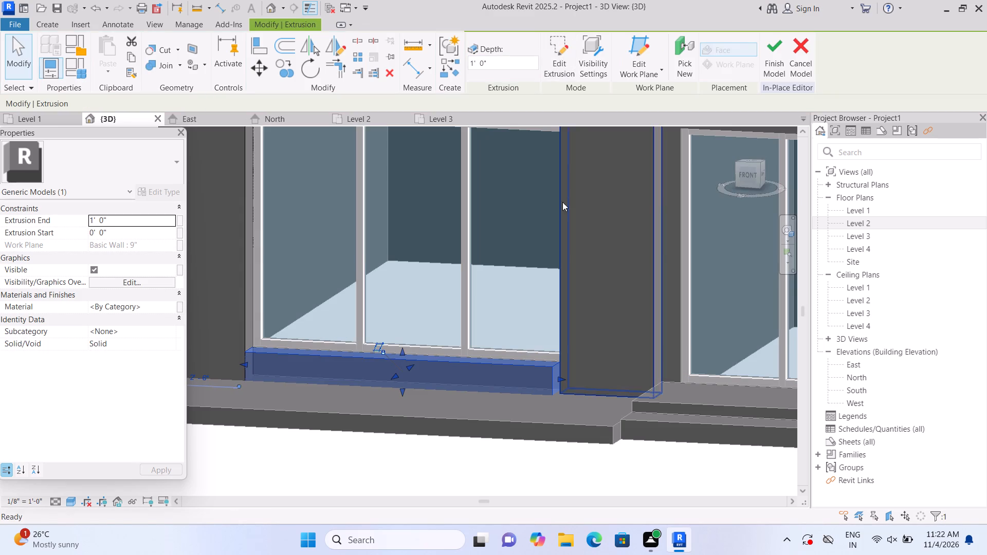
pyautogui.click(509, 458)
# Stretch the new base block's end across the gap to the side face of the second column.
pyautogui.scroll(-2, 509, 458)
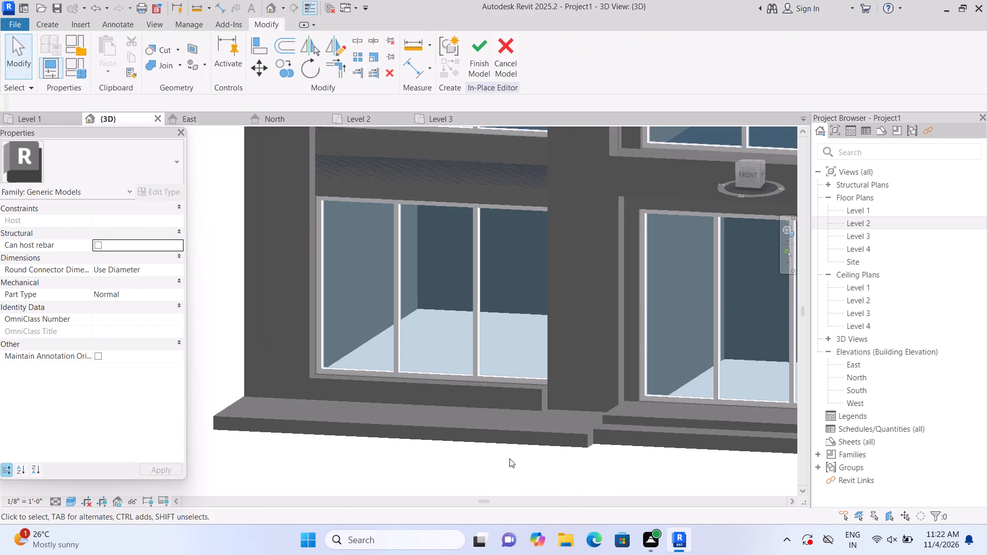
pyautogui.scroll(2, 549, 453)
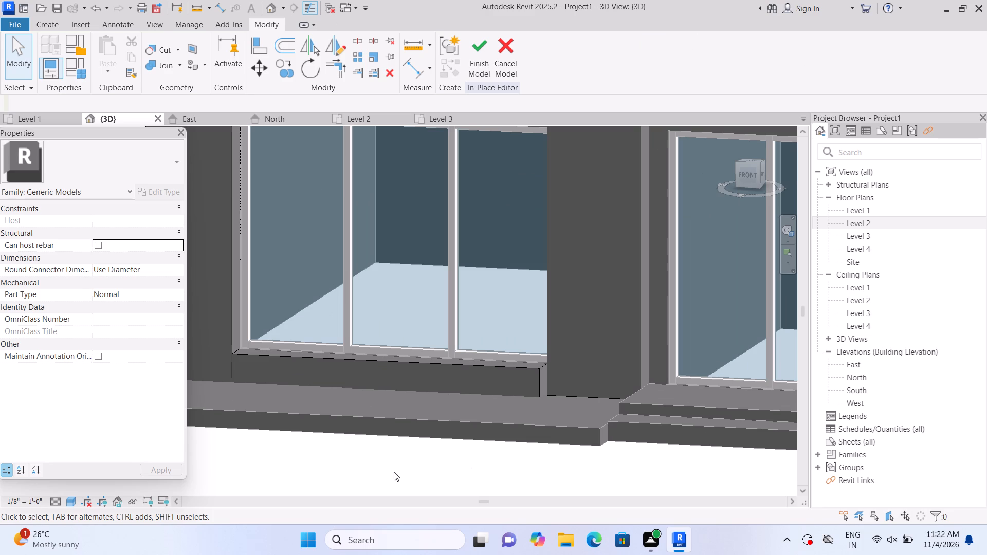
pyautogui.keyDown('shift'); pyautogui.moveTo(394, 472); pyautogui.dragTo(509, 482, button='middle'); pyautogui.keyUp('shift')
pyautogui.scroll(1, 483, 358)
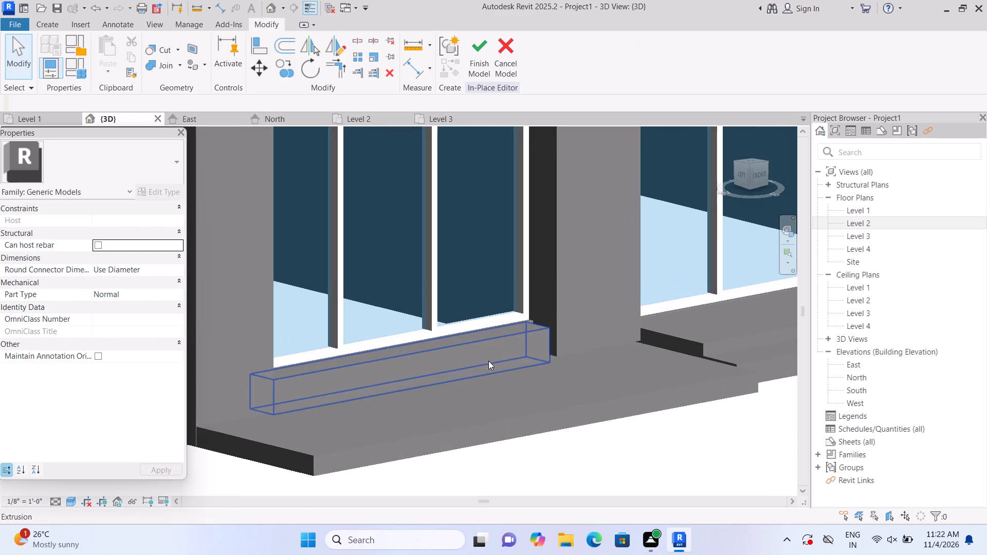
pyautogui.scroll(1, 487, 359)
pyautogui.scroll(3, 535, 326)
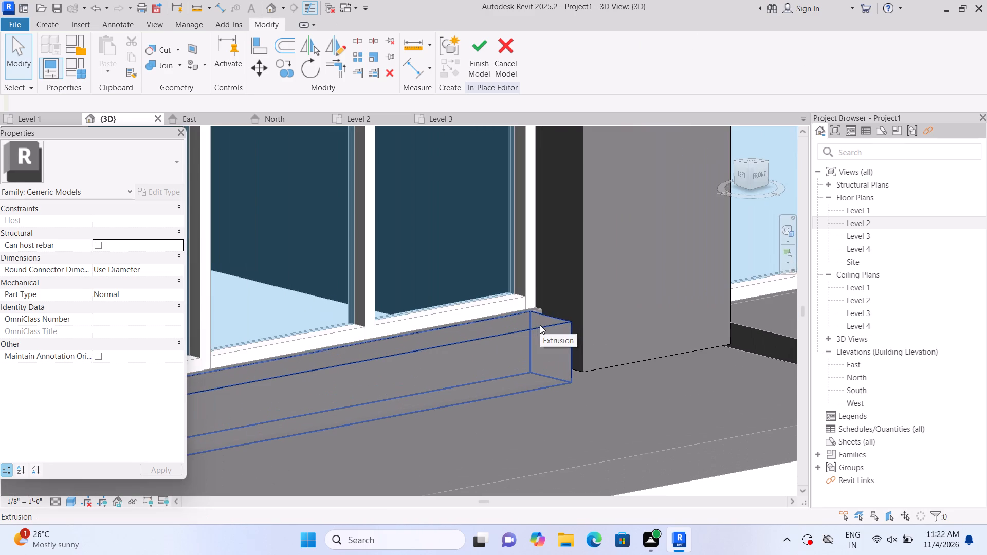
pyautogui.click(540, 325)
pyautogui.moveTo(555, 346); pyautogui.dragTo(561, 341)
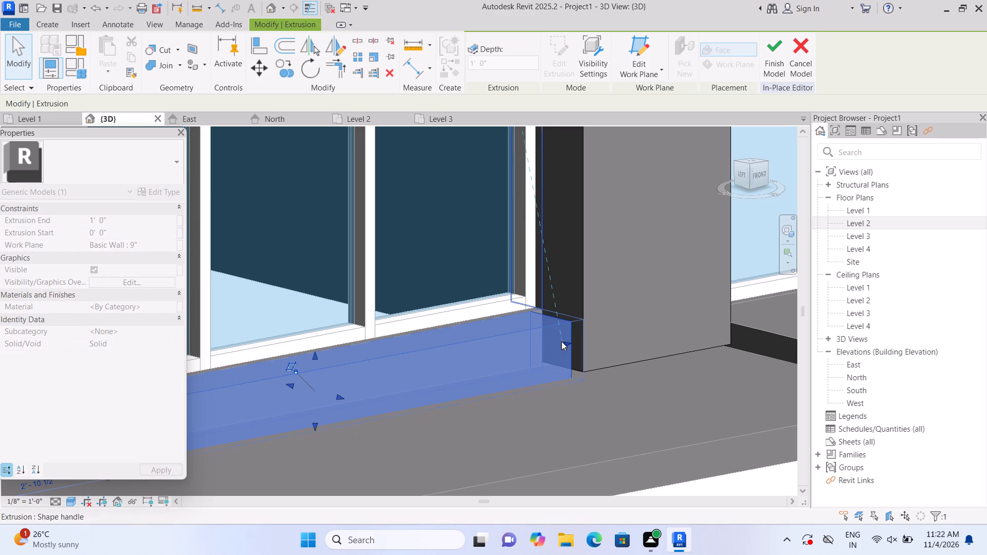
pyautogui.press('Escape')
# Join the second column beside the balcony frame with the new base block under the ground-floor window.
pyautogui.scroll(-3, 555, 386)
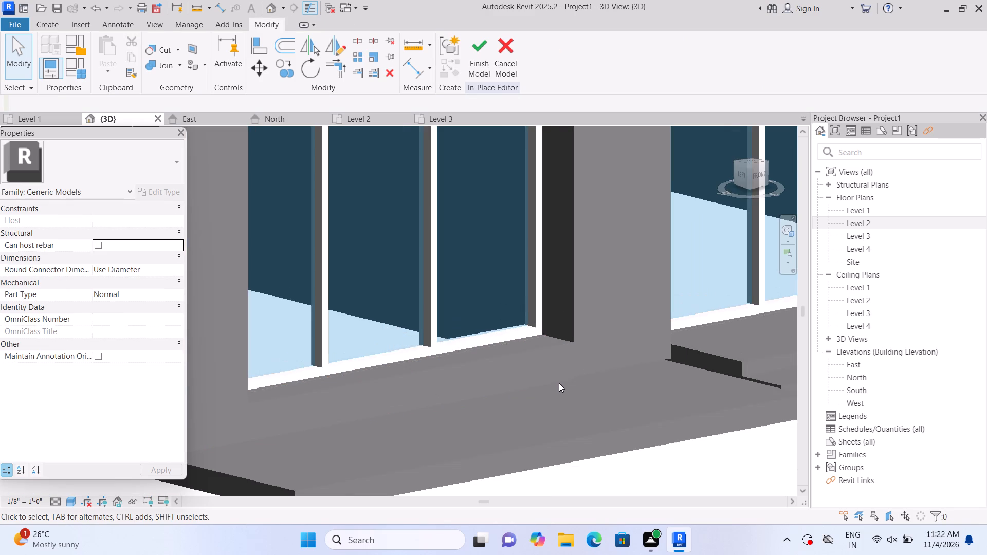
pyautogui.click(182, 64)
pyautogui.click(187, 95)
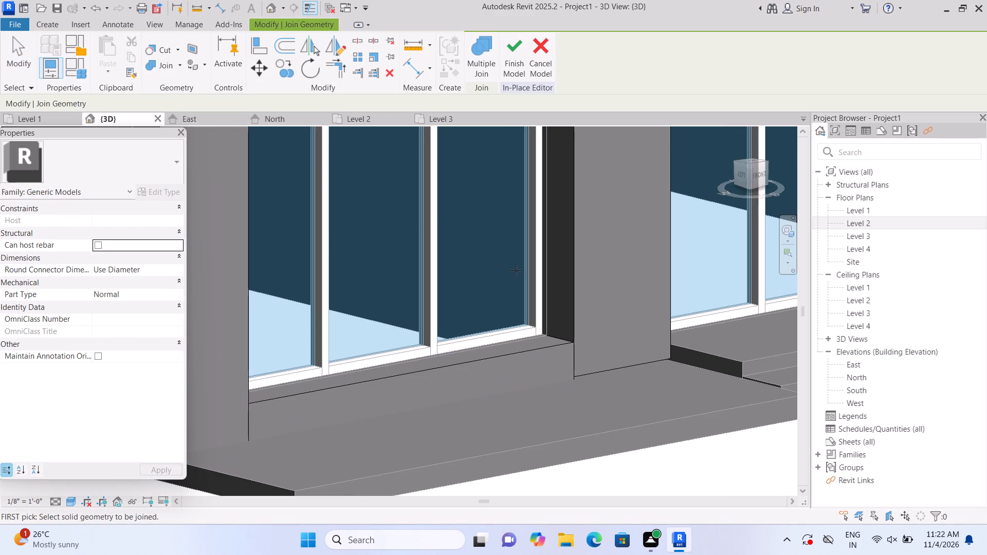
pyautogui.click(584, 275)
pyautogui.click(548, 349)
pyautogui.scroll(-2, 213, 519)
pyautogui.scroll(-2, 427, 469)
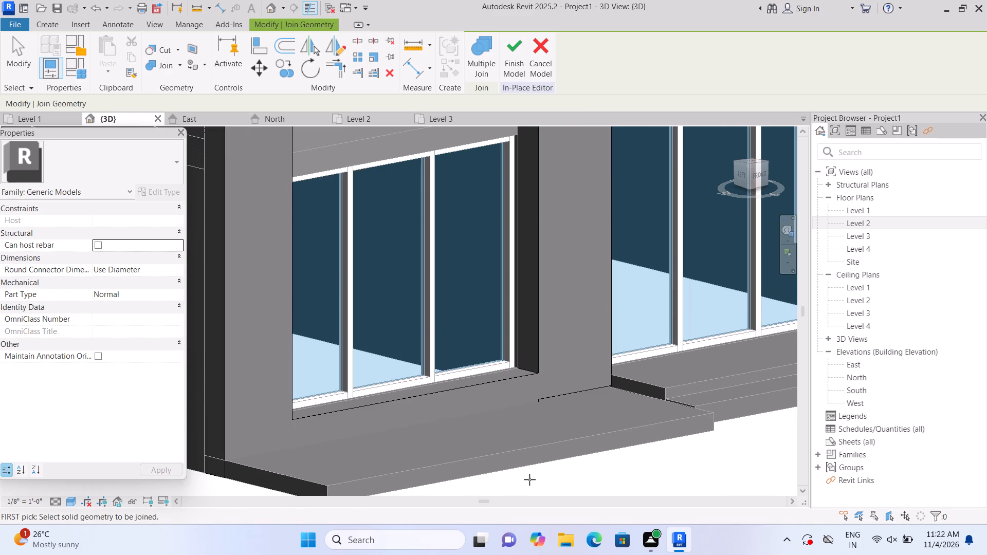
pyautogui.press('Escape')
# Stretch the second column's lower end down until it is flush with the bottom of the joined base block.
pyautogui.scroll(1, 551, 465)
pyautogui.scroll(-3, 557, 458)
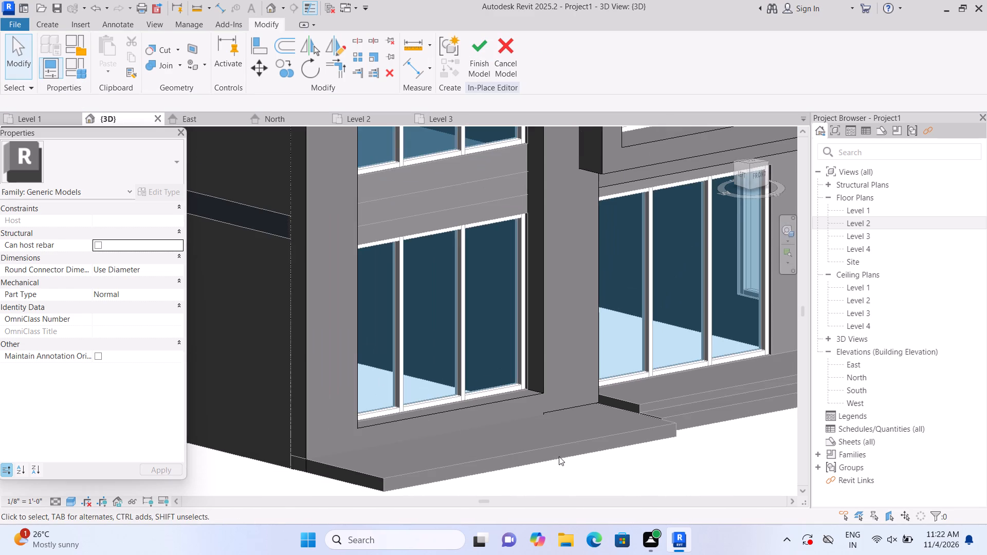
pyautogui.scroll(4, 572, 450)
pyautogui.moveTo(575, 440); pyautogui.dragTo(530, 510, button='middle')
pyautogui.scroll(3, 536, 465)
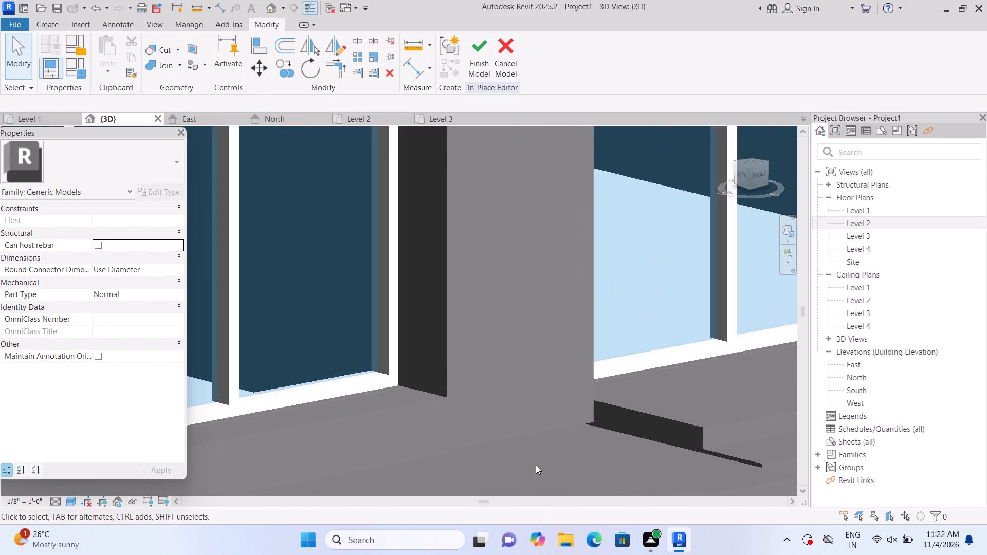
pyautogui.scroll(1, 536, 465)
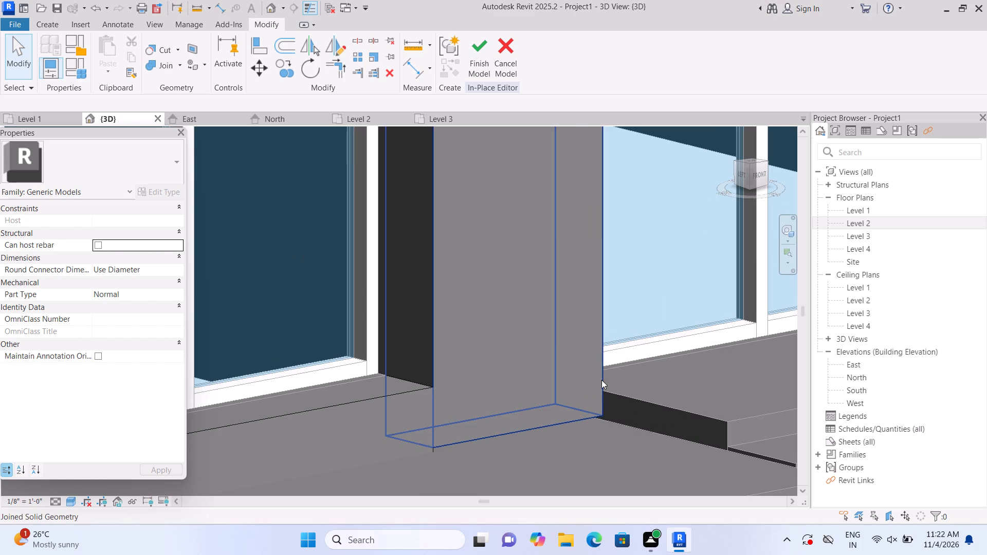
pyautogui.click(598, 383)
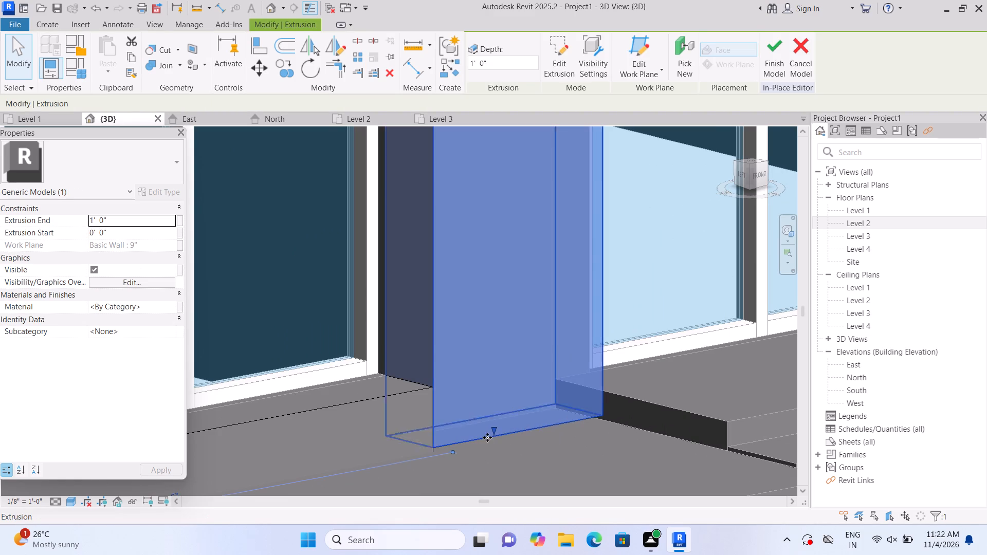
pyautogui.moveTo(494, 427); pyautogui.dragTo(494, 435)
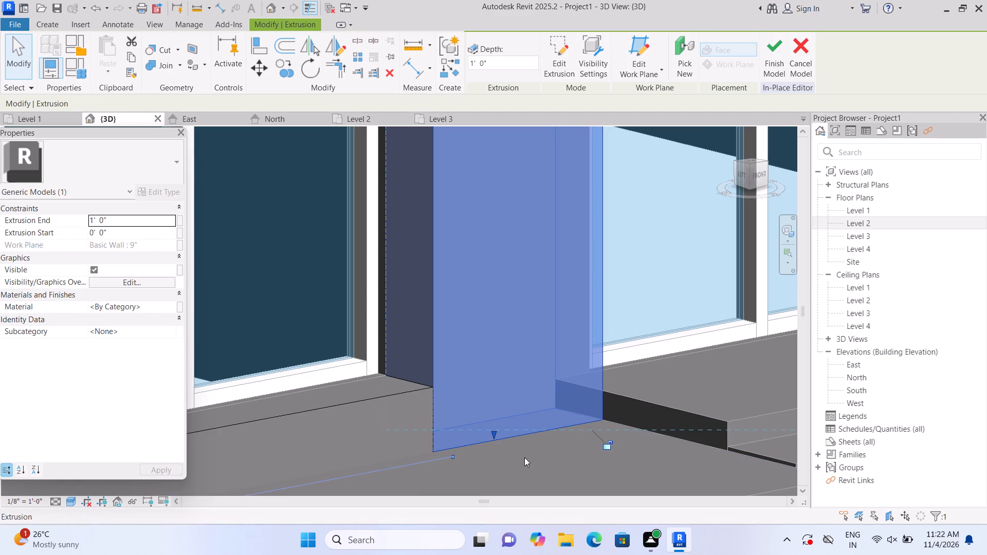
pyautogui.press('Escape')
pyautogui.scroll(1, 524, 452)
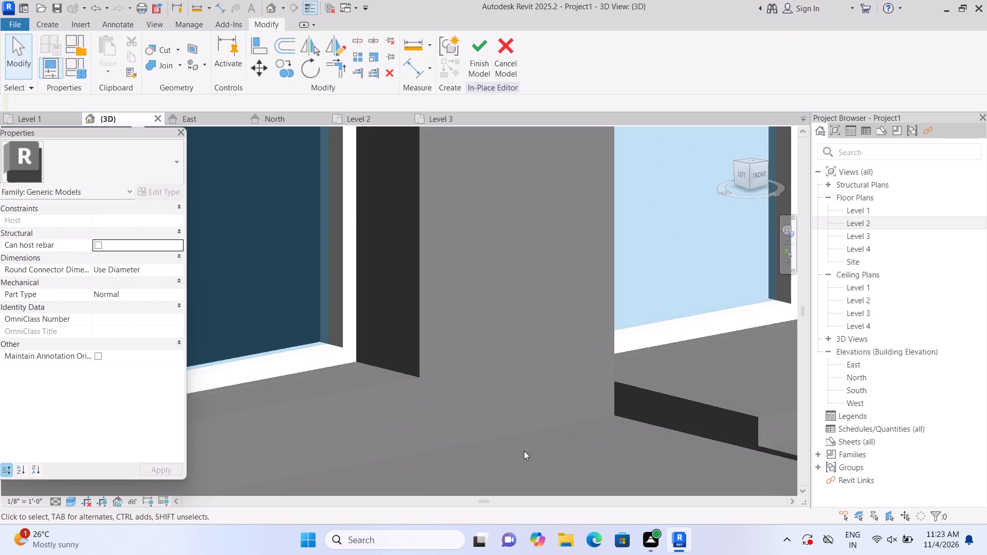
pyautogui.scroll(-7, 524, 451)
pyautogui.scroll(5, 530, 460)
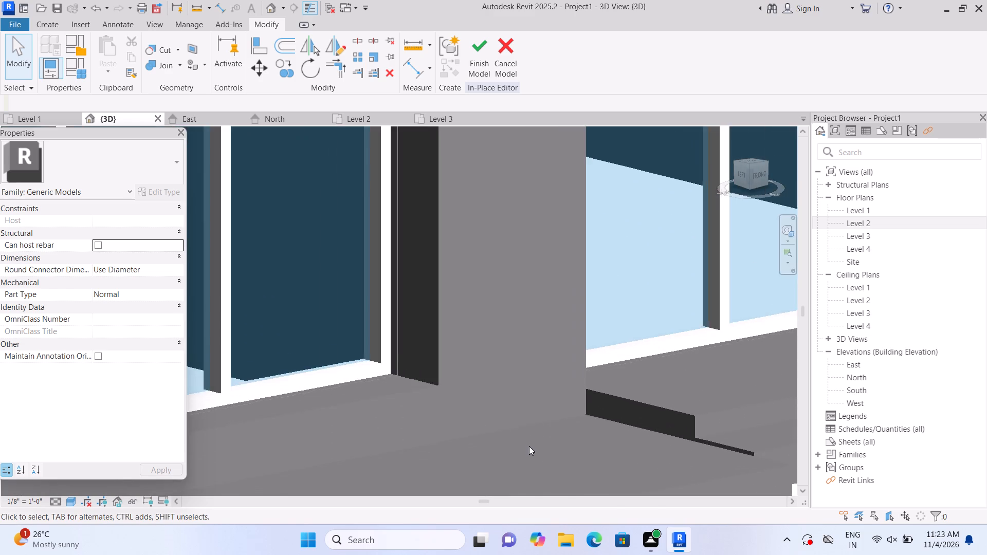
pyautogui.scroll(5, 529, 446)
pyautogui.click(513, 403)
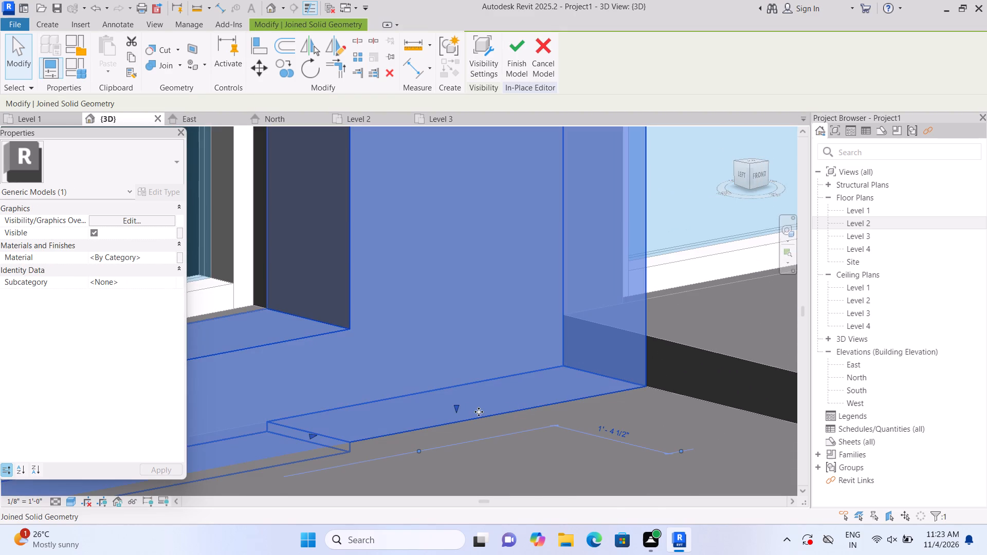
pyautogui.moveTo(454, 404); pyautogui.dragTo(454, 409)
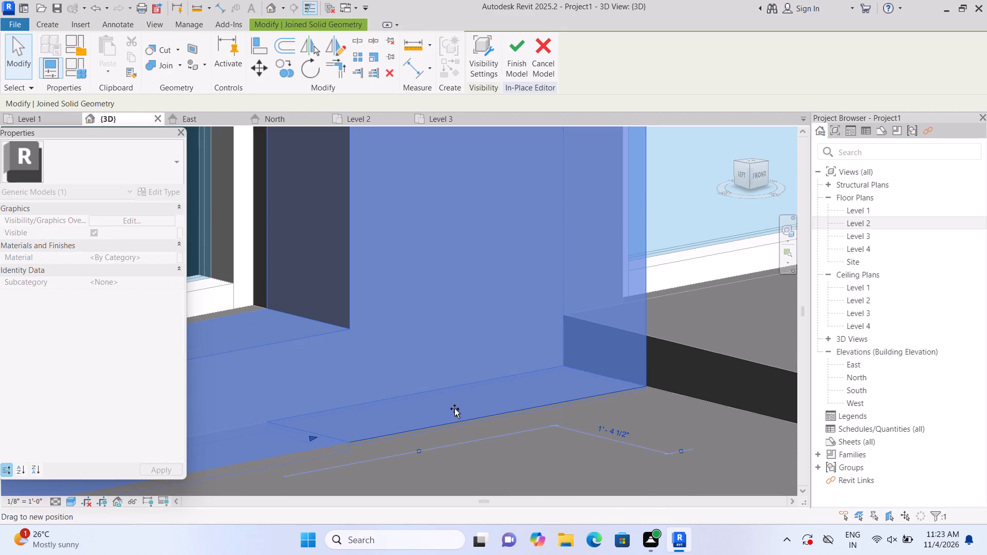
pyautogui.moveTo(454, 409); pyautogui.dragTo(455, 414)
pyautogui.press('Escape')
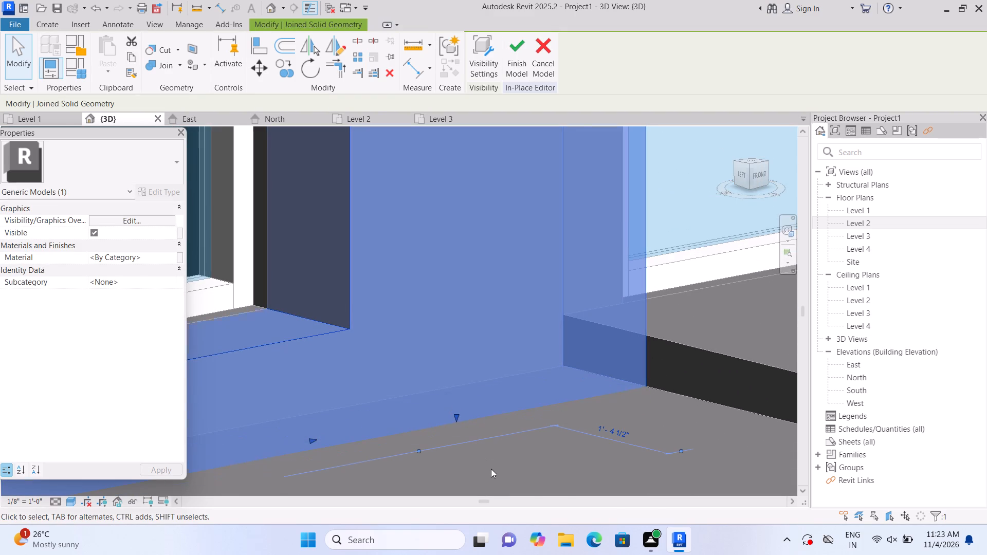
# Examine the whole house from the front and from the balcony corner, including the columns, base and roof edge.
pyautogui.scroll(-16, 495, 467)
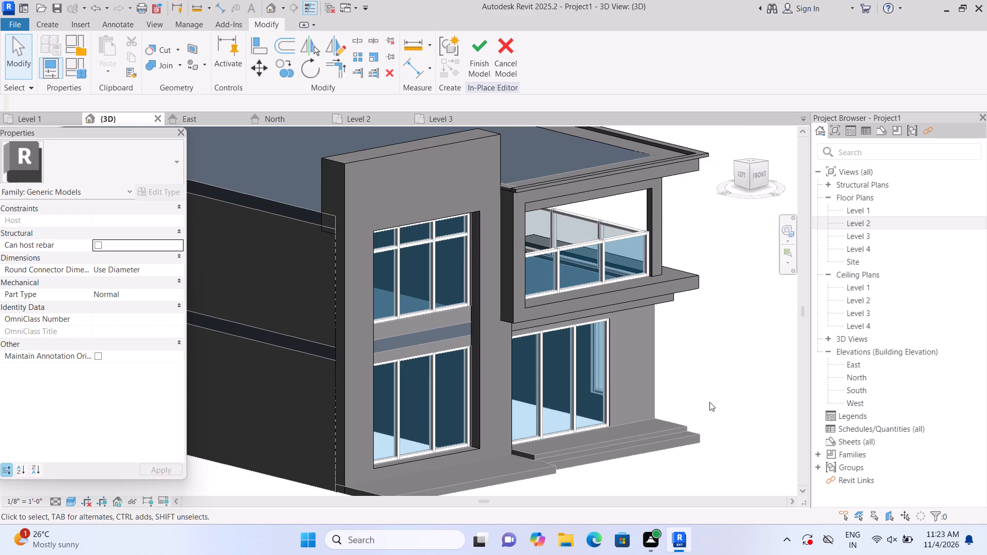
pyautogui.keyDown('shift'); pyautogui.moveTo(710, 401); pyautogui.dragTo(623, 439, button='middle'); pyautogui.keyUp('shift')
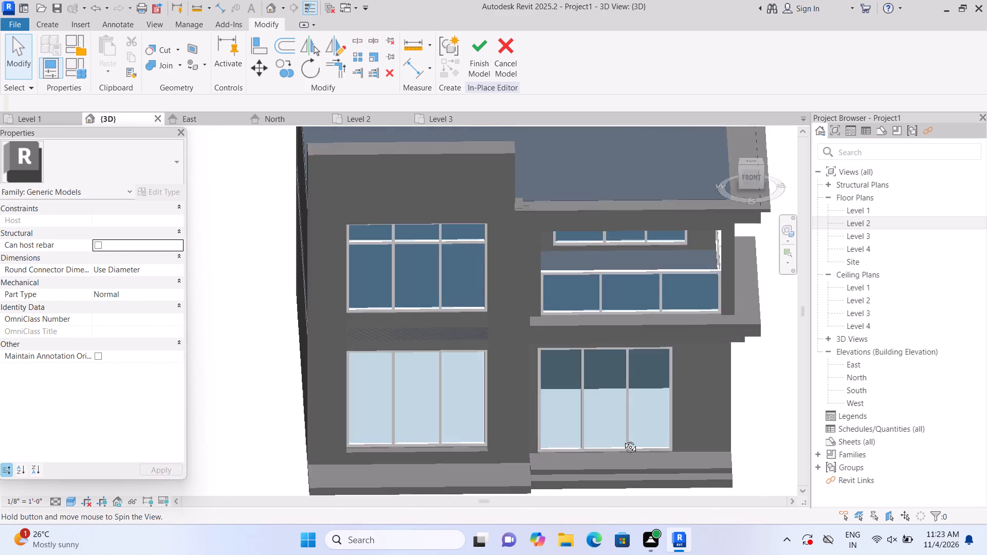
pyautogui.keyDown('shift'); pyautogui.moveTo(623, 439); pyautogui.dragTo(553, 453, button='middle'); pyautogui.keyUp('shift')
pyautogui.scroll(-1, 562, 452)
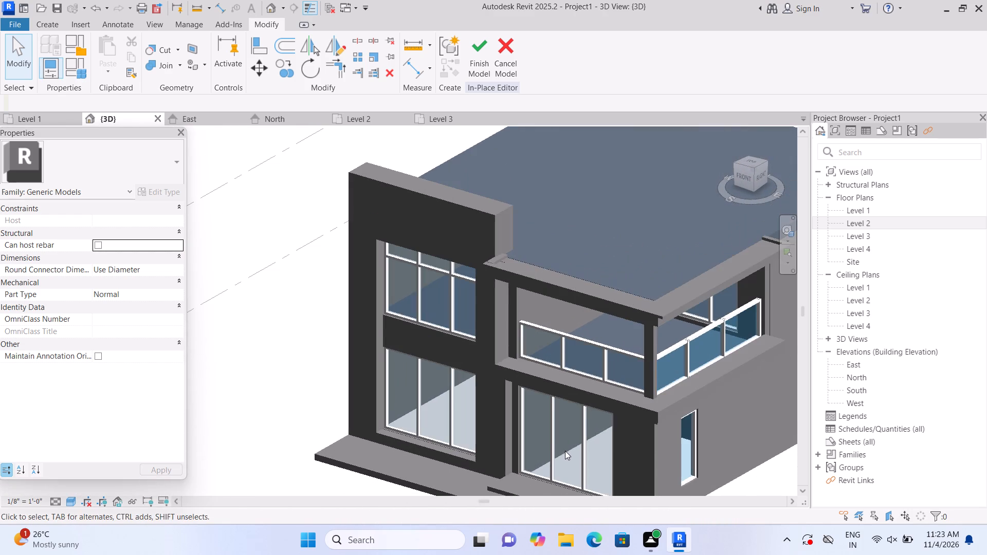
pyautogui.moveTo(568, 448); pyautogui.dragTo(476, 384, button='middle')
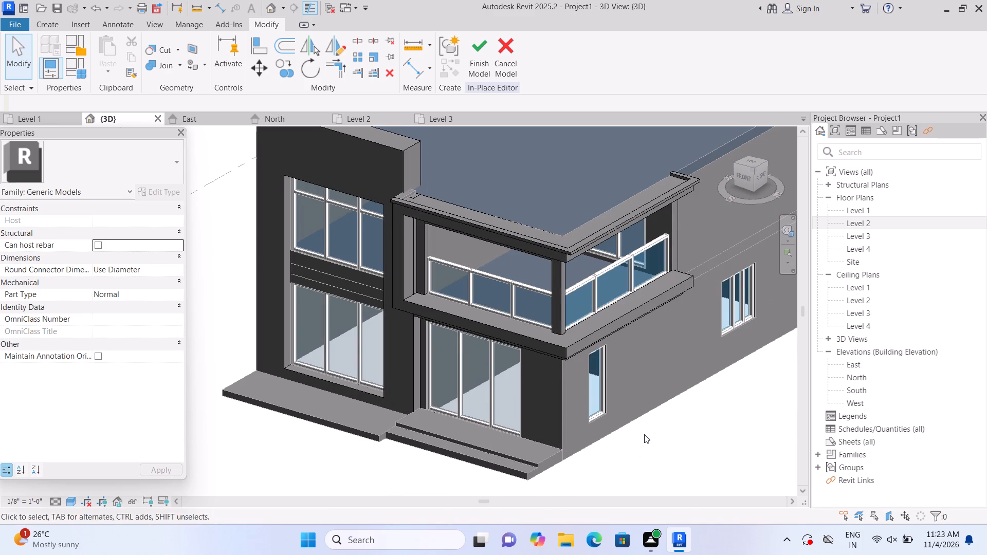
pyautogui.scroll(-1, 647, 435)
pyautogui.moveTo(654, 434); pyautogui.dragTo(620, 459, button='middle')
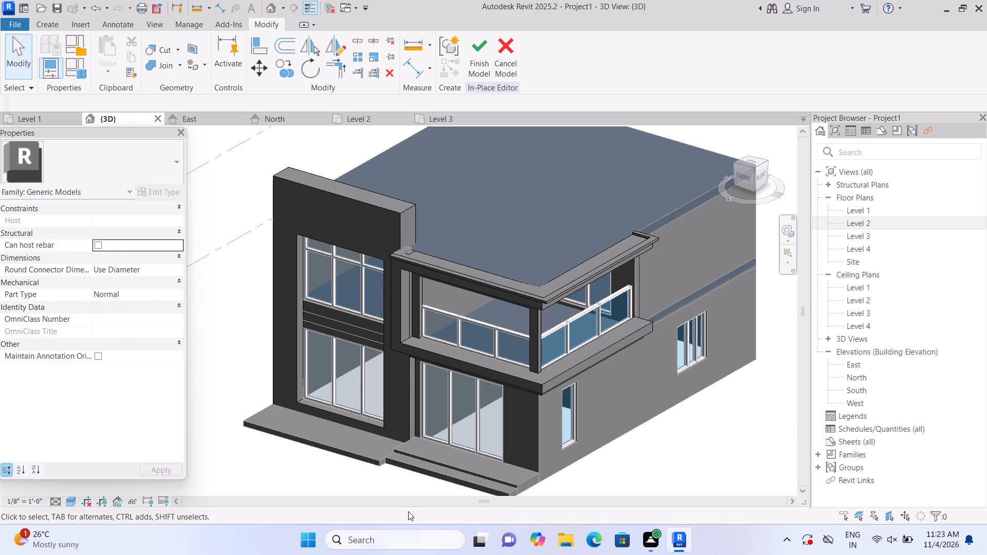
# Lower the top of the second column slightly where it rises beside the balcony frame's roof edge.
pyautogui.scroll(3, 412, 336)
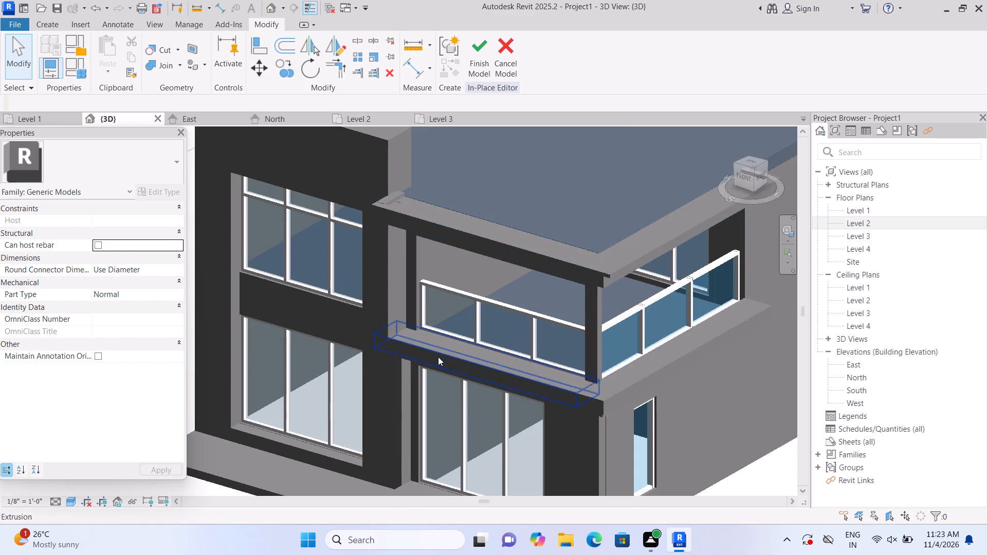
pyautogui.scroll(-2, 438, 358)
pyautogui.scroll(1, 439, 360)
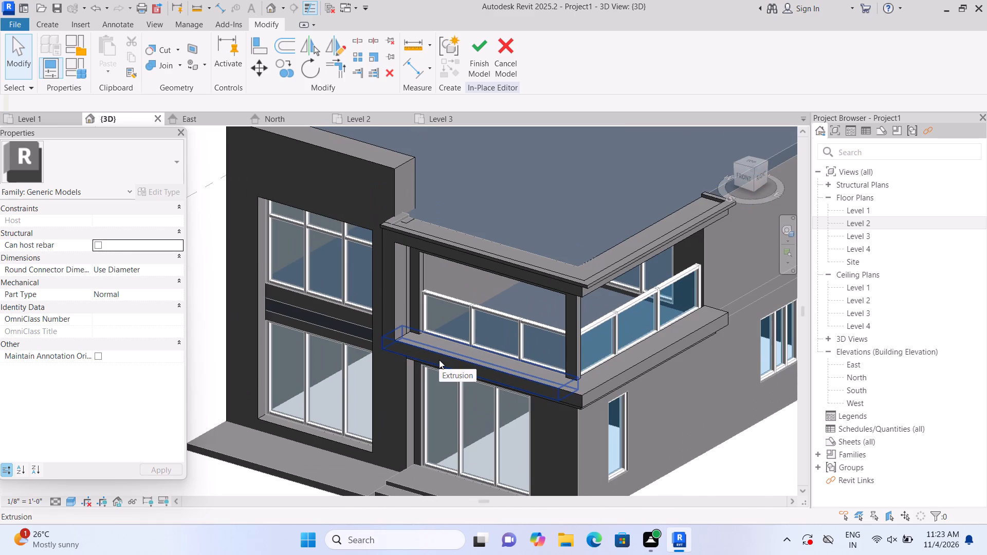
pyautogui.scroll(3, 429, 228)
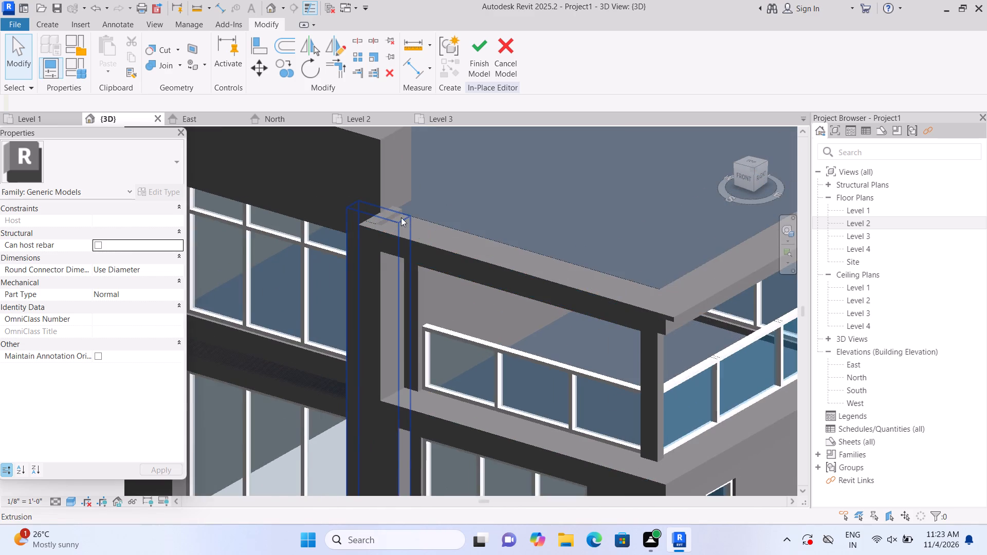
pyautogui.scroll(5, 401, 216)
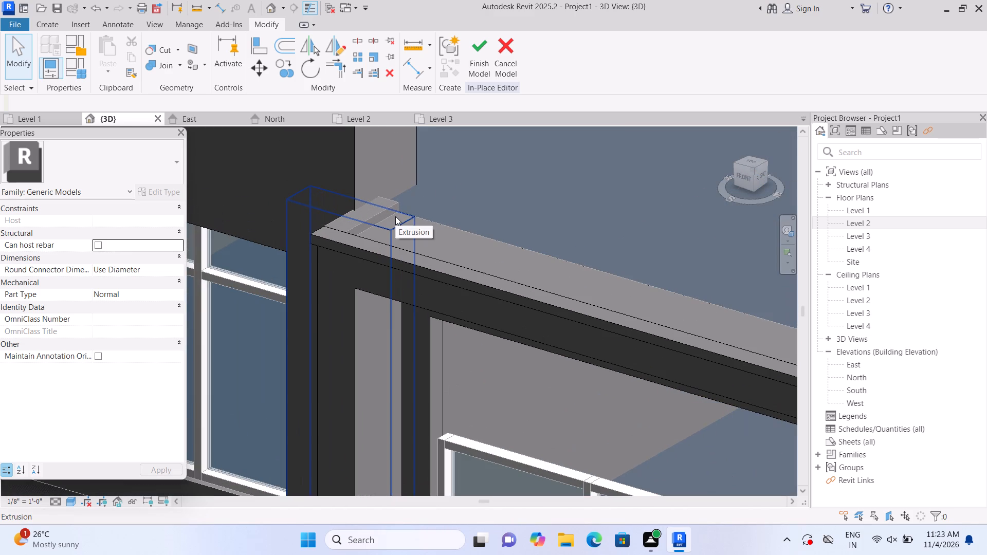
pyautogui.click(395, 216)
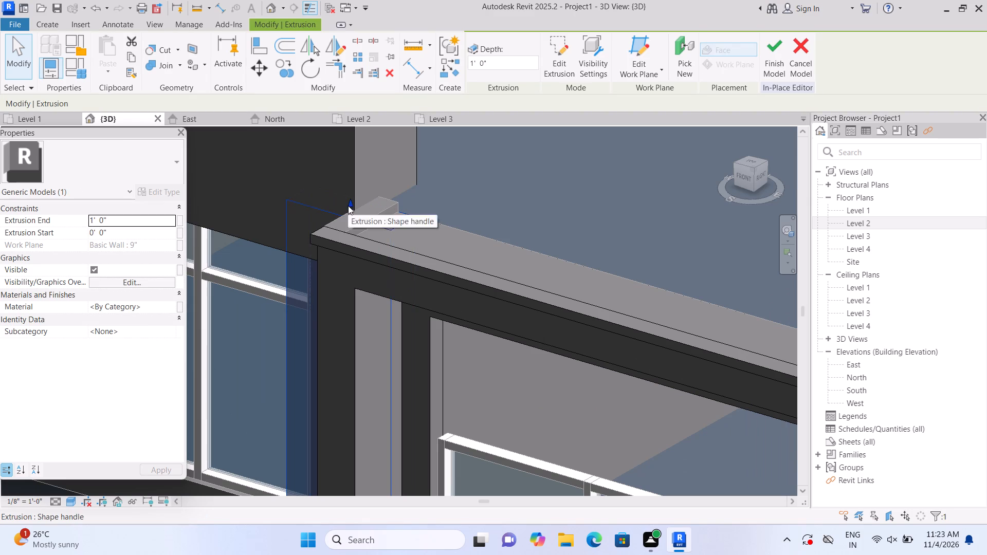
pyautogui.moveTo(350, 202); pyautogui.dragTo(351, 217)
pyautogui.click(351, 217)
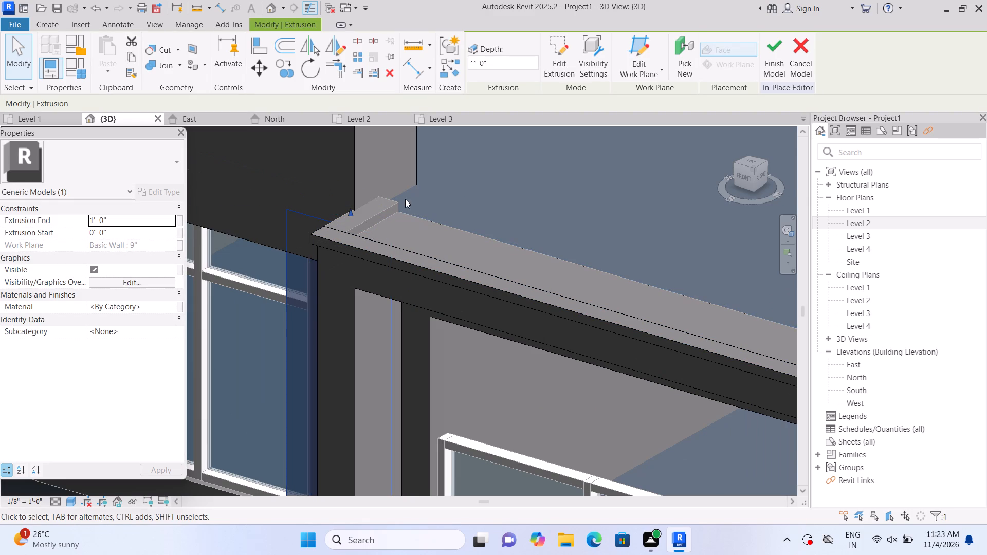
pyautogui.press('Escape')
# Examine the column top, parapet end and balcony frame from the balcony corner of the house.
pyautogui.scroll(-2, 472, 169)
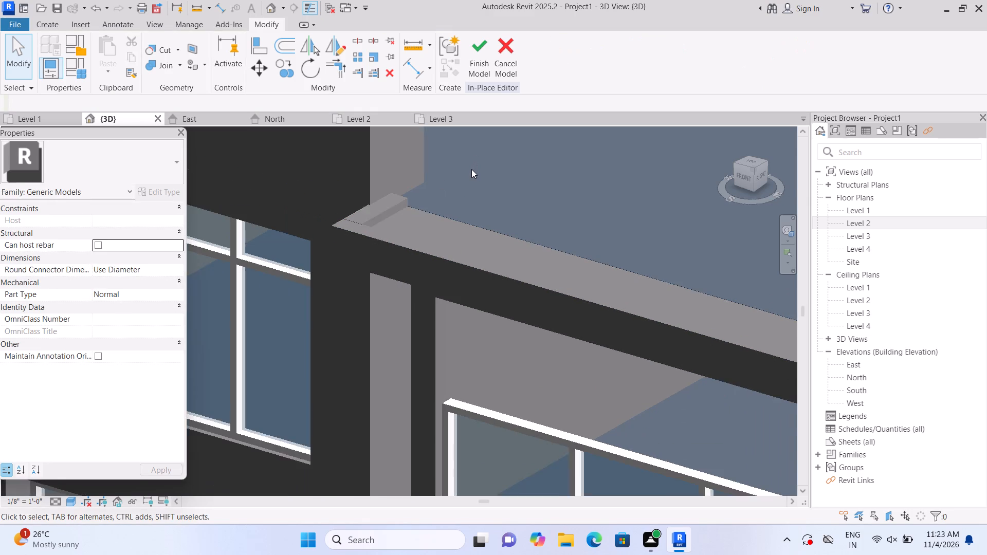
pyautogui.scroll(-3, 471, 169)
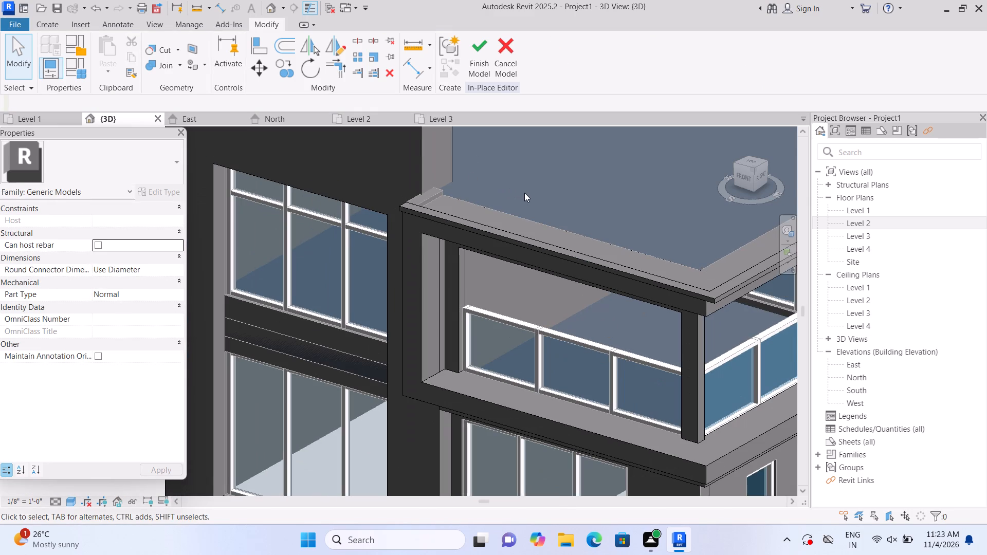
pyautogui.moveTo(524, 193); pyautogui.dragTo(448, 207, button='middle')
pyautogui.scroll(-4, 450, 211)
pyautogui.scroll(1, 450, 214)
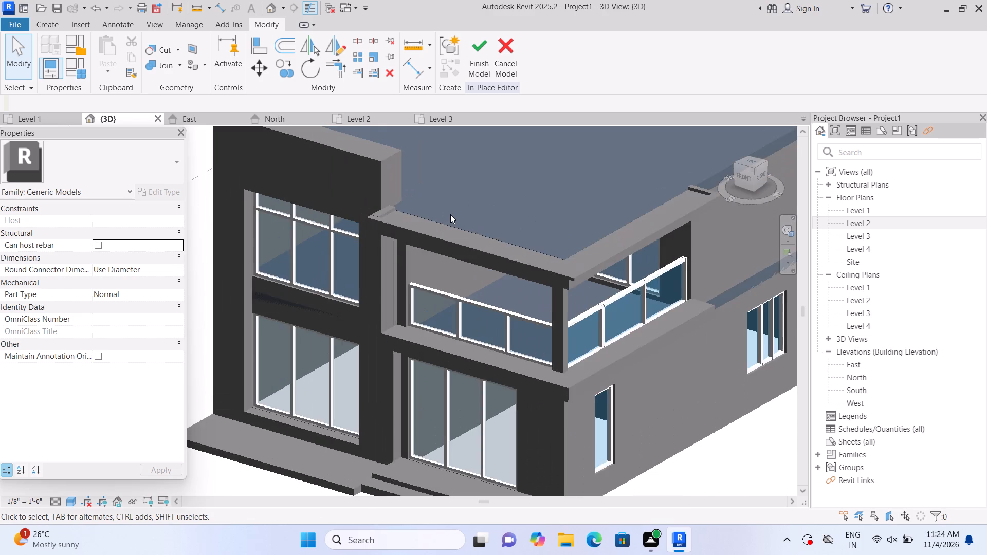
pyautogui.scroll(1, 450, 214)
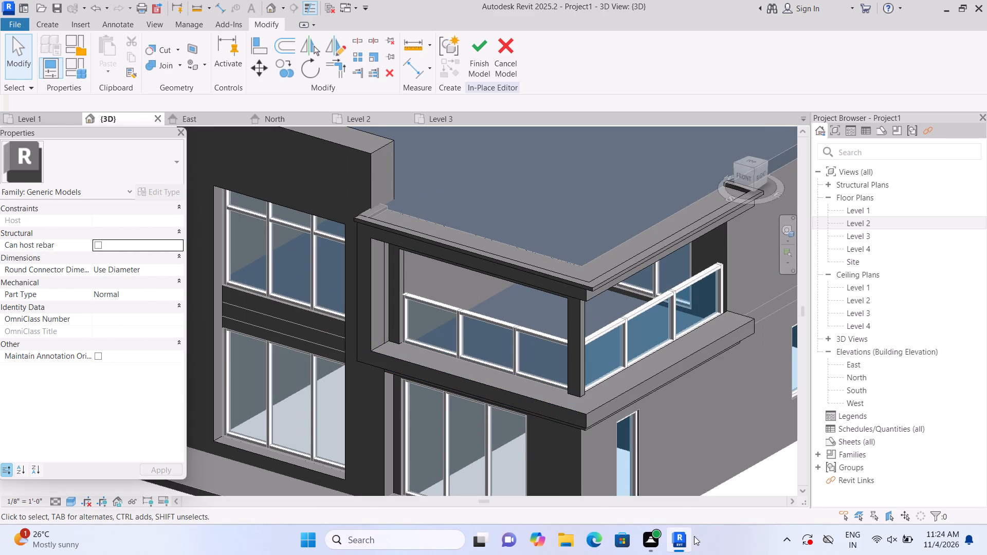
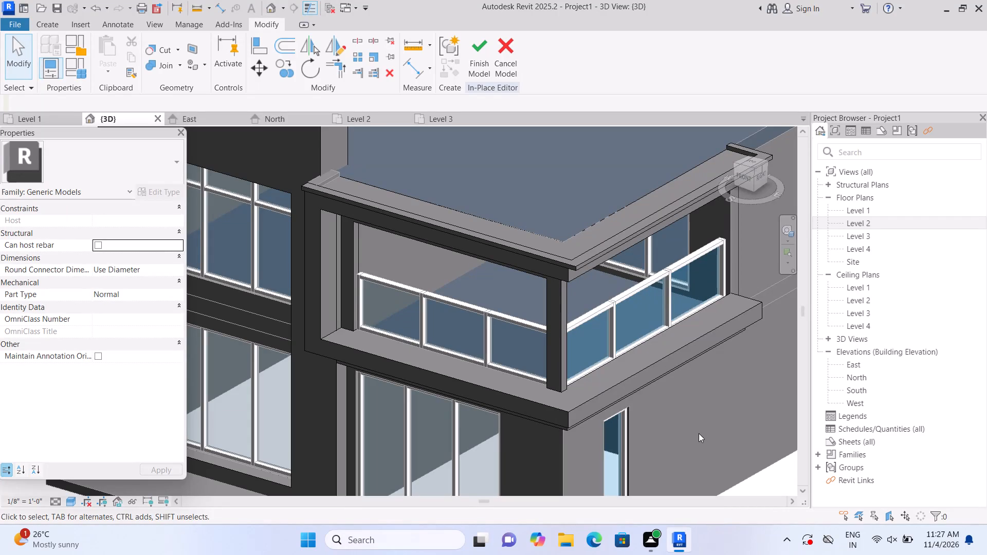
# Examine the balcony corner in 3D and the upper-floor layout in the Level 2 floor plan.
pyautogui.scroll(-4, 694, 429)
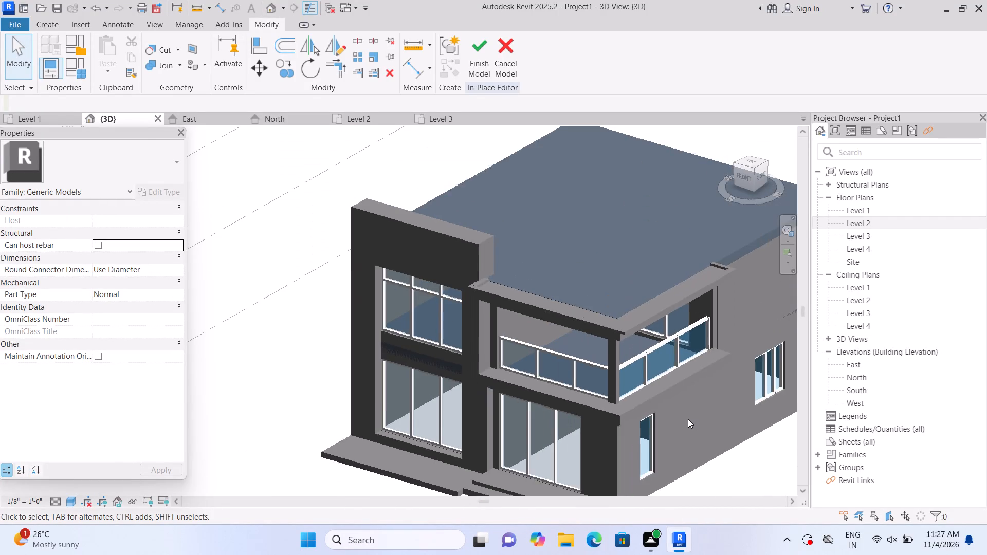
pyautogui.scroll(3, 688, 419)
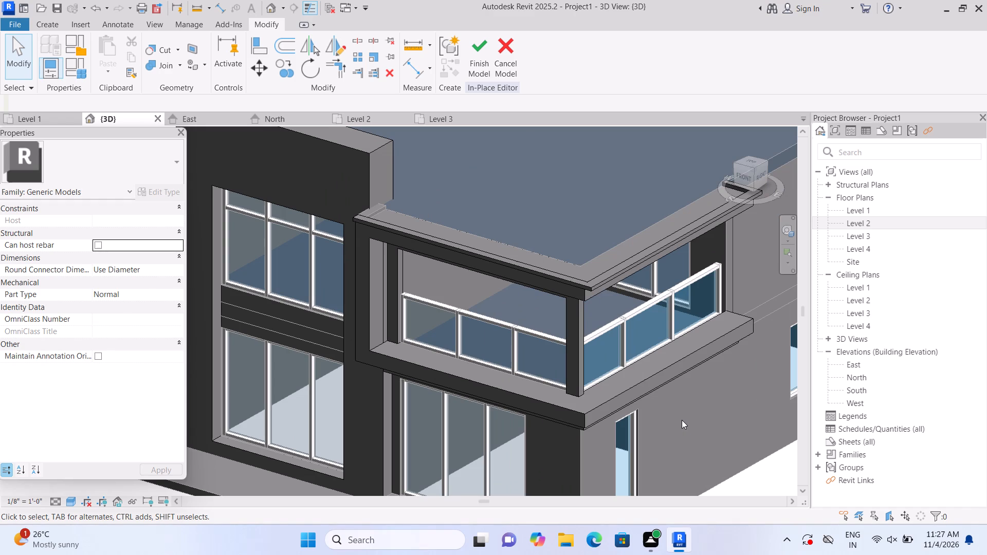
pyautogui.moveTo(673, 419); pyautogui.dragTo(517, 437, button='middle')
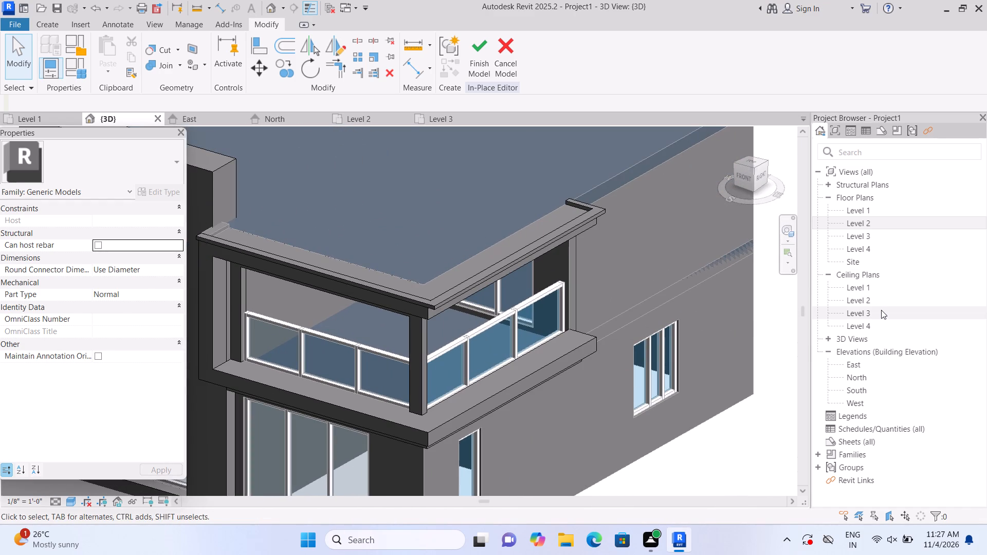
pyautogui.tripleClick(879, 225)
pyautogui.scroll(-5, 522, 412)
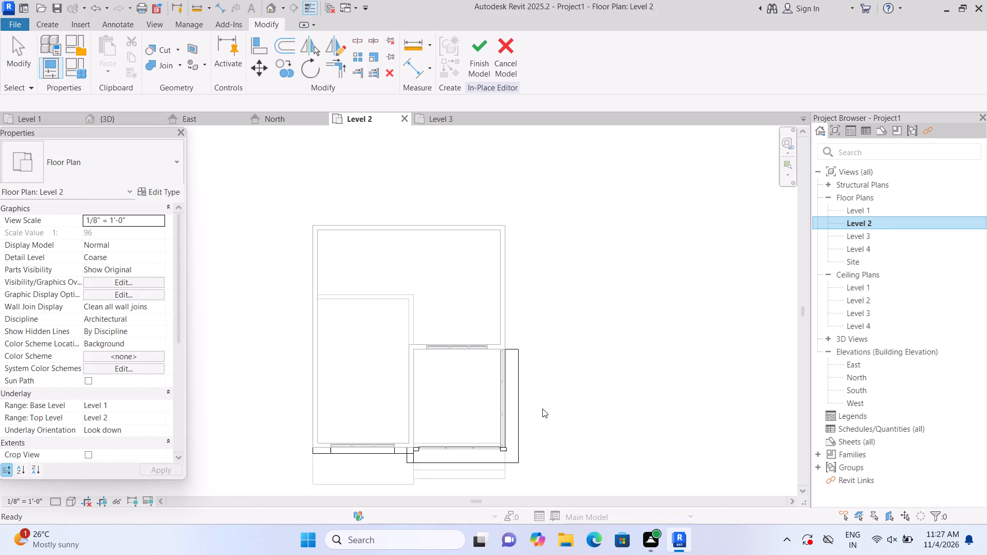
pyautogui.scroll(-3, 542, 409)
pyautogui.scroll(2, 542, 409)
pyautogui.moveTo(569, 406); pyautogui.dragTo(588, 441, button='middle')
pyautogui.scroll(1, 575, 381)
pyautogui.moveTo(575, 382); pyautogui.dragTo(580, 392, button='middle')
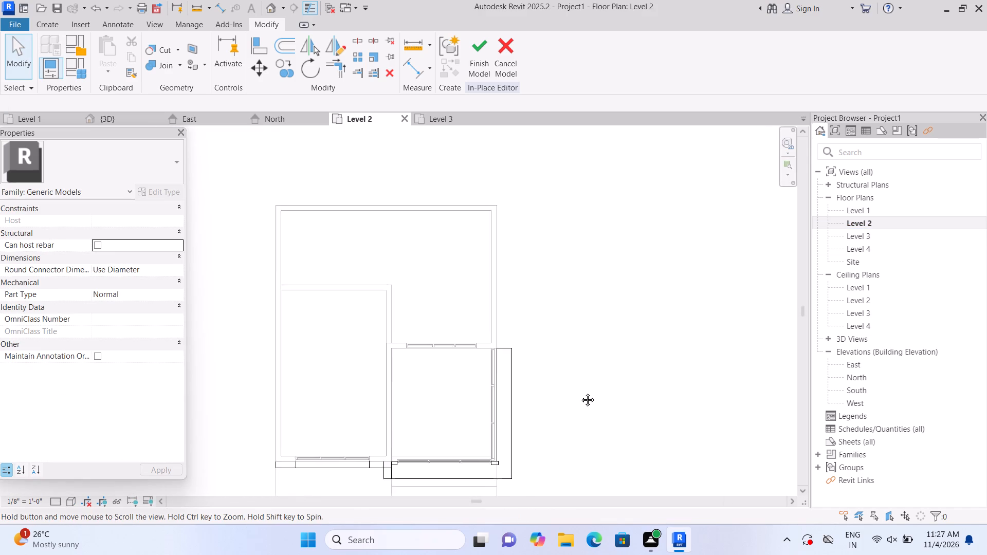
pyautogui.moveTo(580, 392); pyautogui.dragTo(589, 406, button='middle')
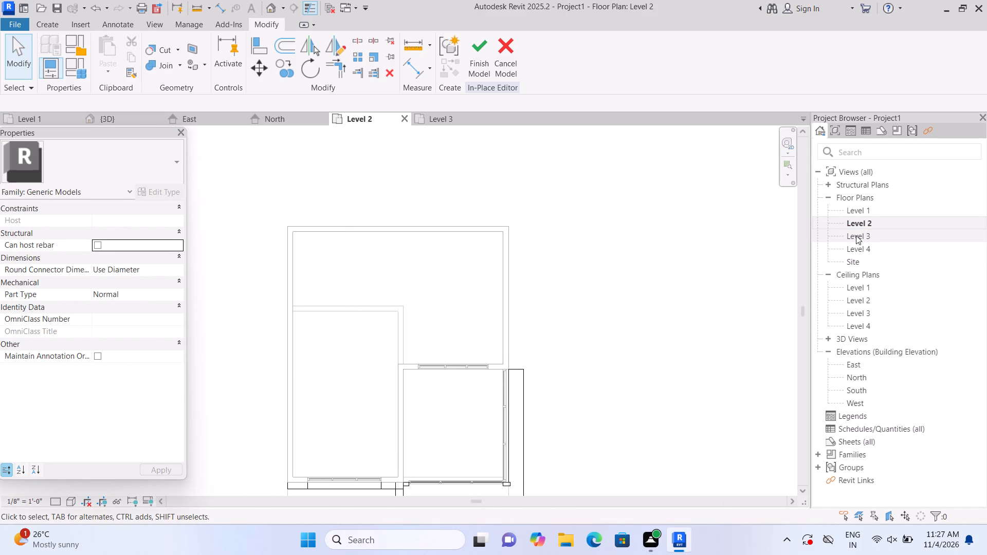
pyautogui.click(271, 12)
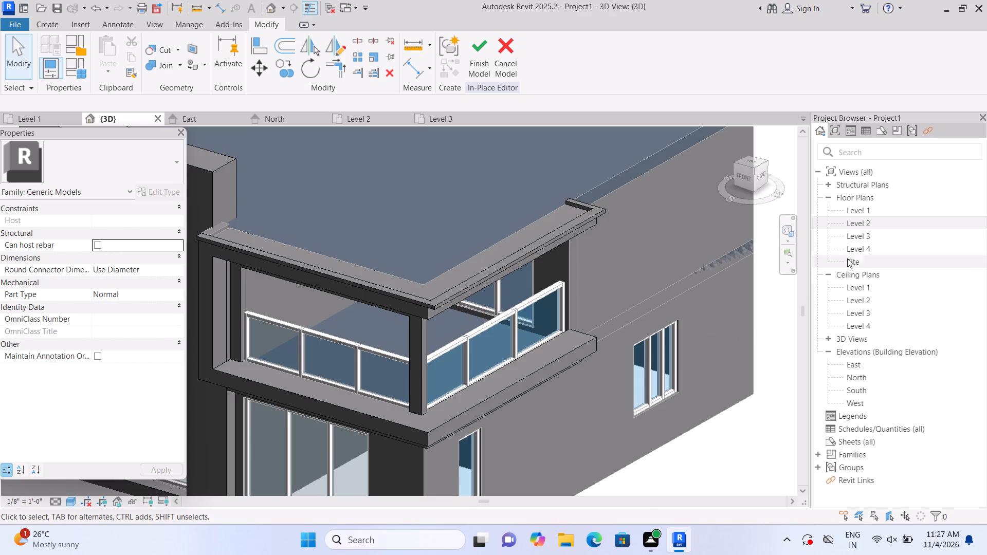
# Open the Level 2 floor plan and finish the in-place model.
pyautogui.doubleClick(860, 225)
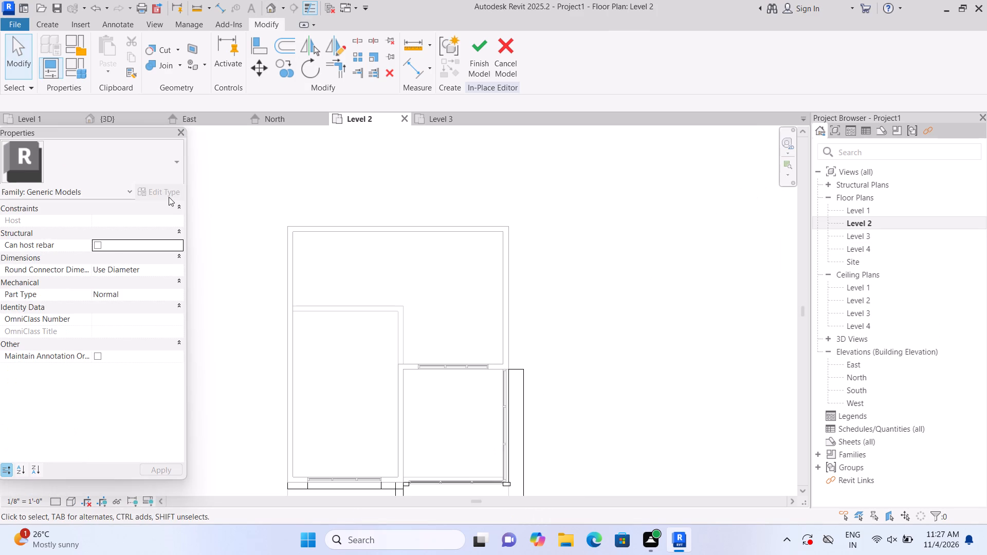
pyautogui.click(477, 72)
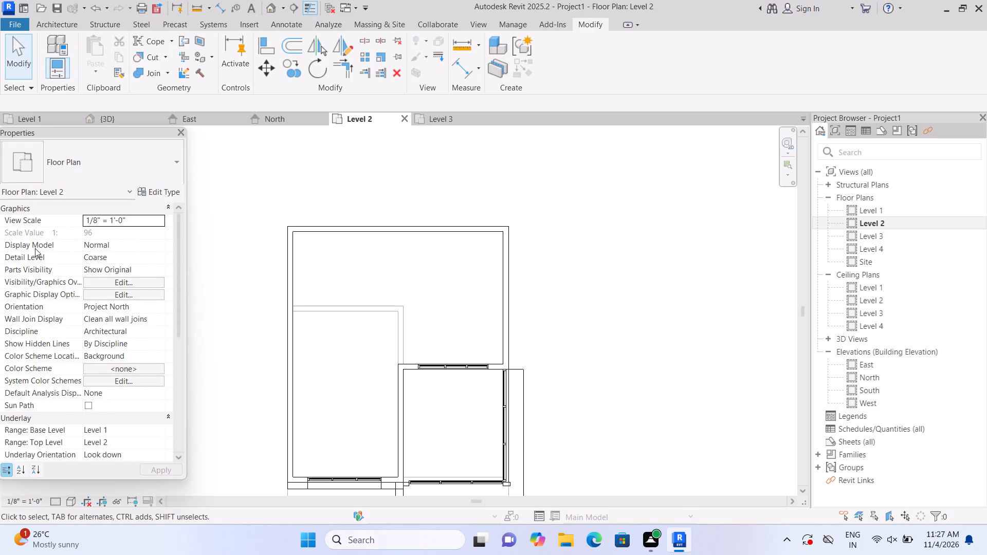
# Draw a Curtain Wall 1 about 5' 0" long within the east wall behind the balcony on Level 2 and cut the wall around it.
pyautogui.click(67, 29)
pyautogui.doubleClick(57, 49)
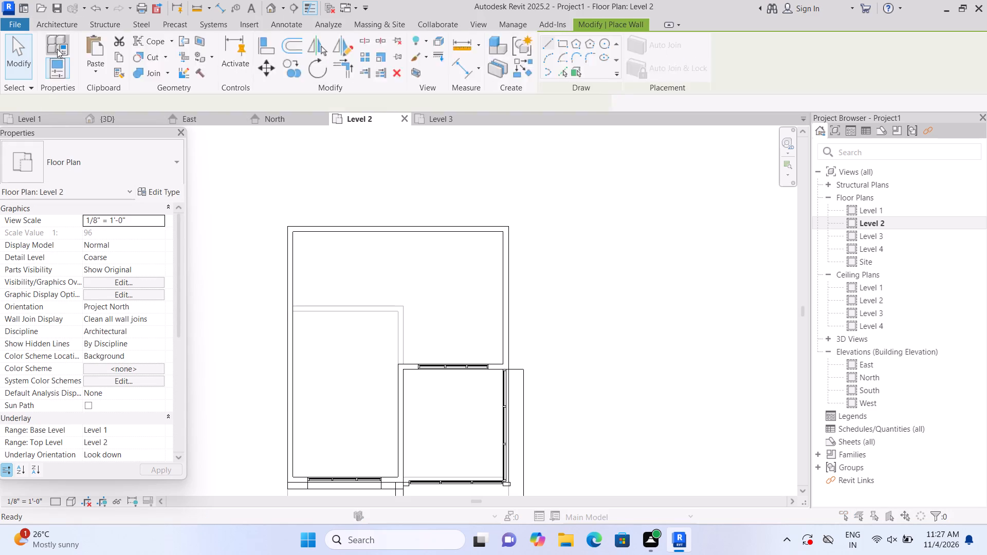
pyautogui.click(734, 70)
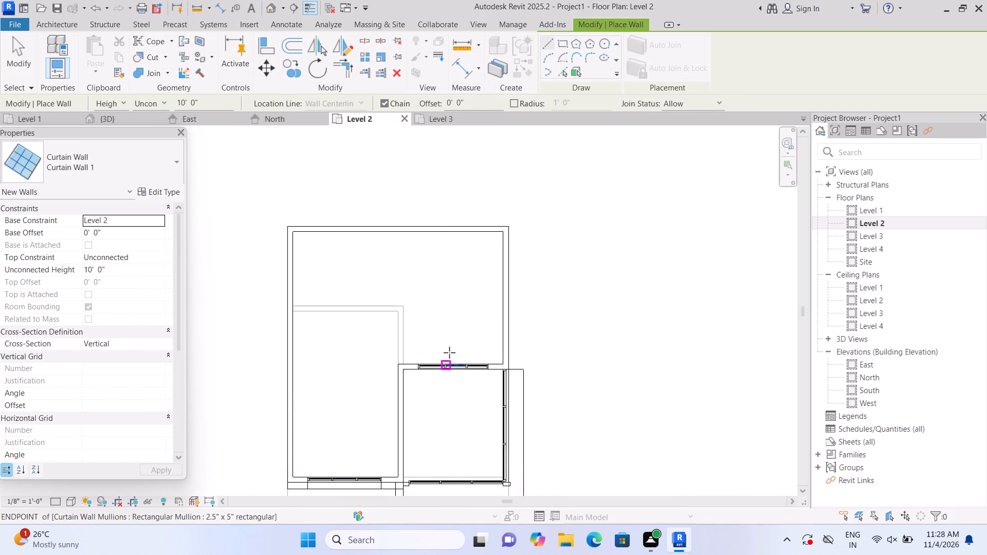
pyautogui.moveTo(453, 320); pyautogui.dragTo(505, 276, button='middle')
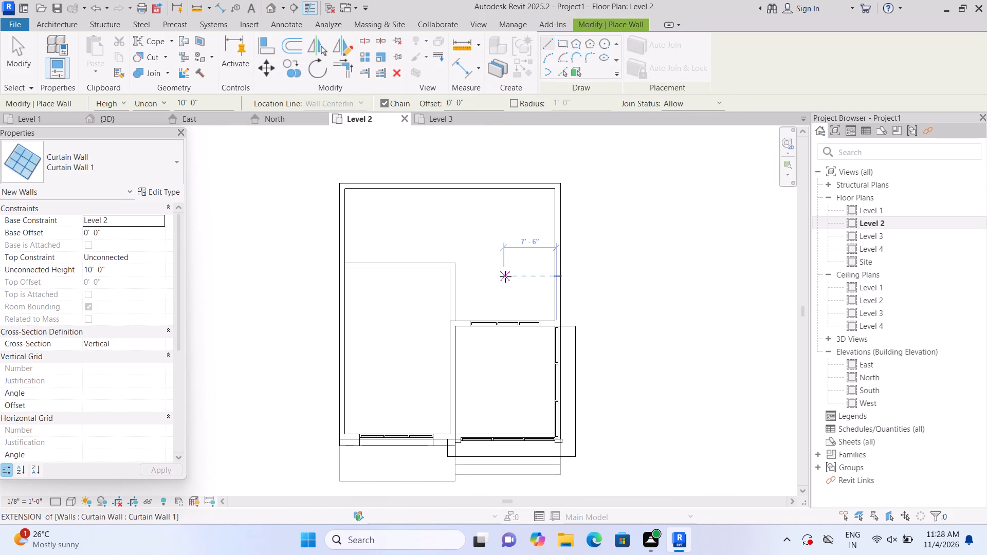
pyautogui.click(555, 269)
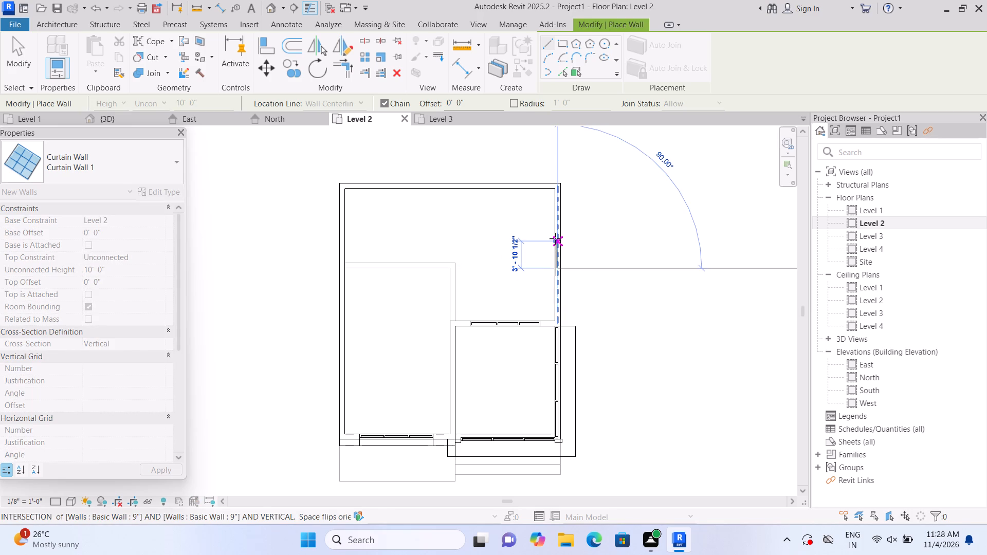
pyautogui.click(558, 234)
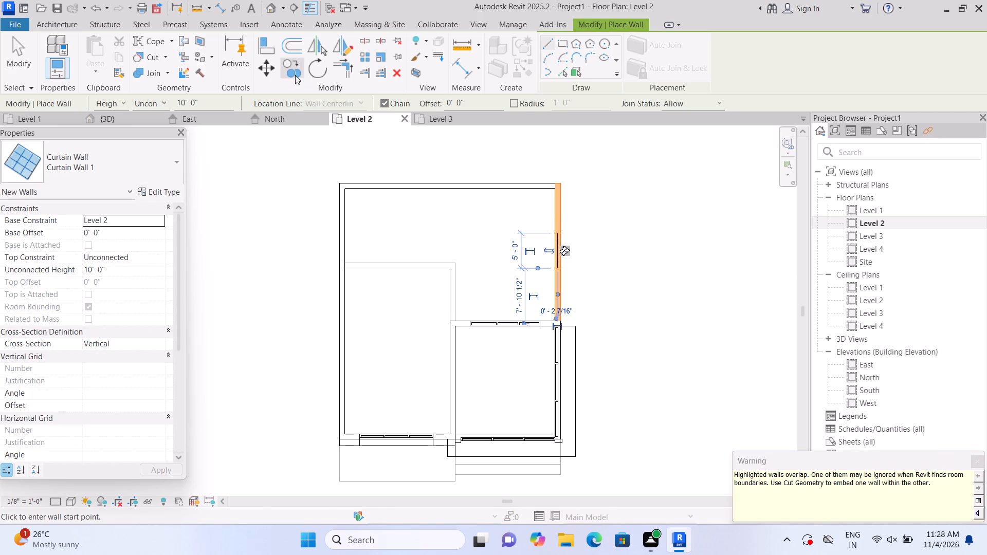
pyautogui.click(166, 54)
pyautogui.click(175, 77)
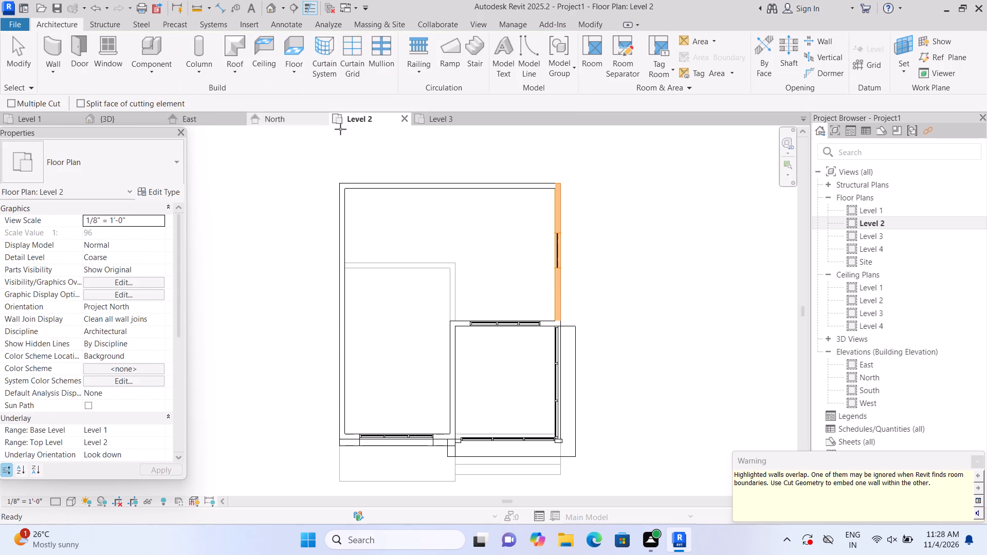
pyautogui.click(558, 214)
pyautogui.click(556, 244)
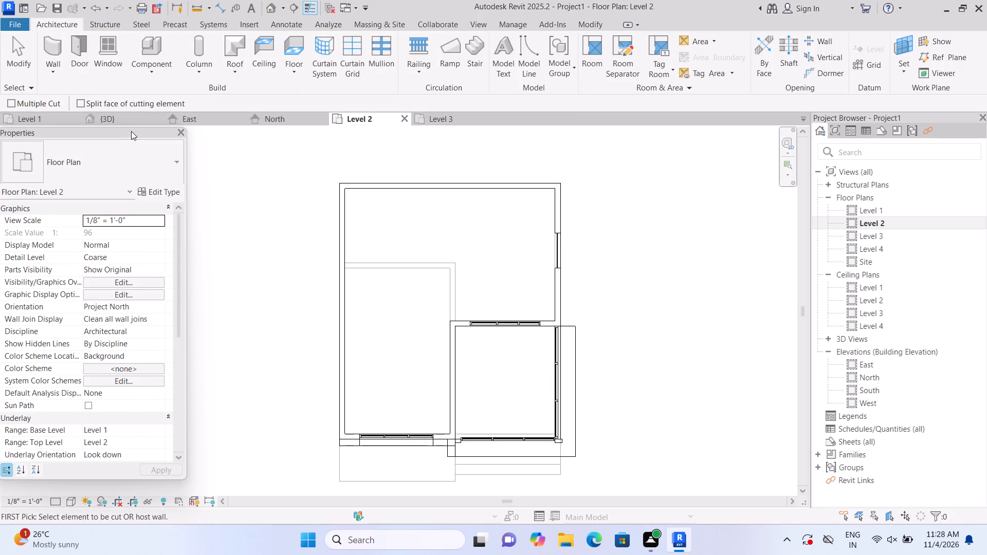
# Draw a Curtain Wall 1 about 5' 6" long near the middle of the rear wall on Level 2 and cut the wall around it.
pyautogui.click(60, 52)
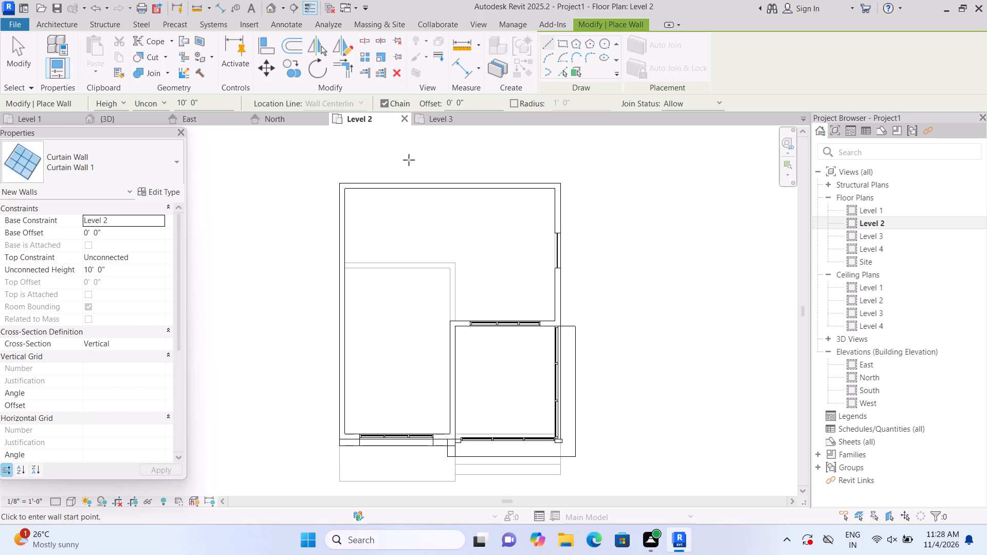
pyautogui.click(481, 186)
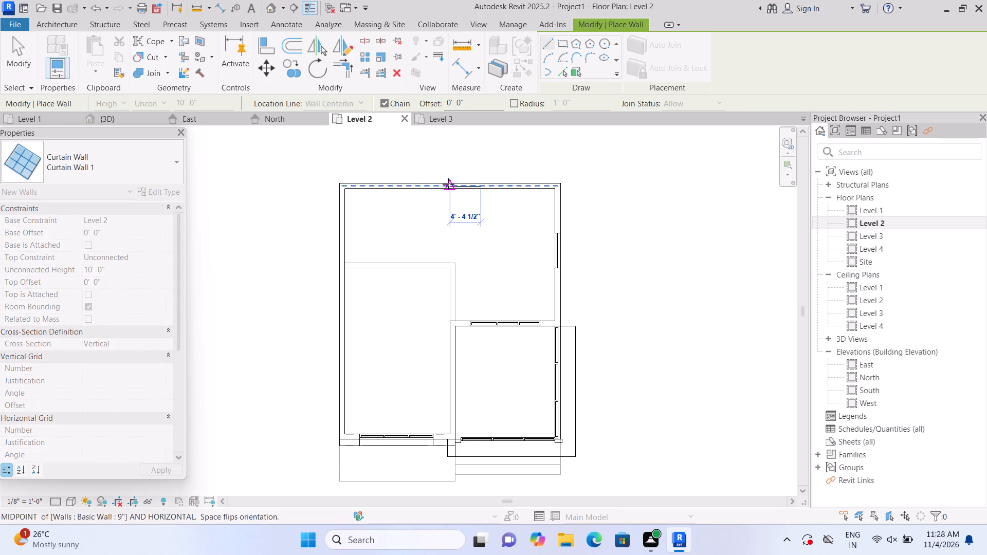
pyautogui.click(441, 184)
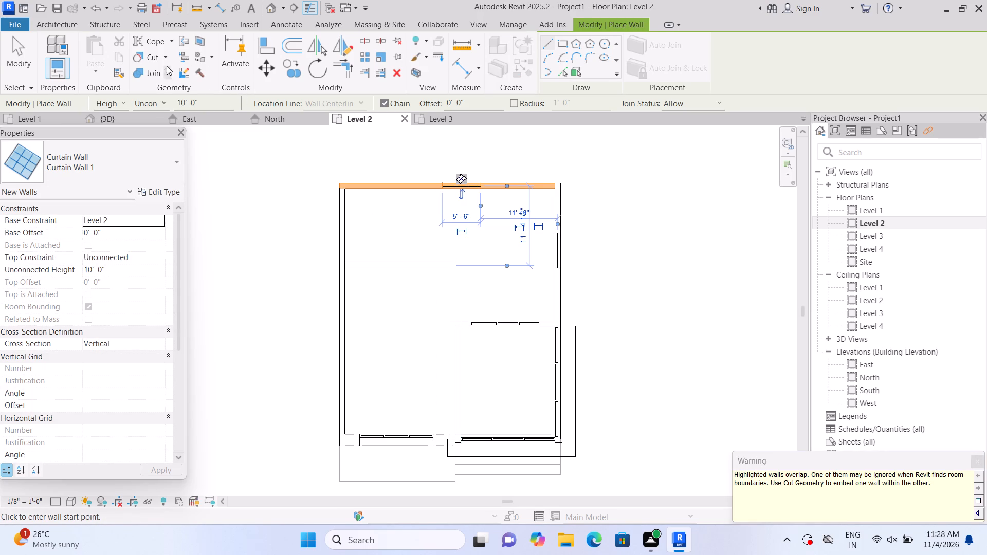
pyautogui.click(166, 55)
pyautogui.click(172, 74)
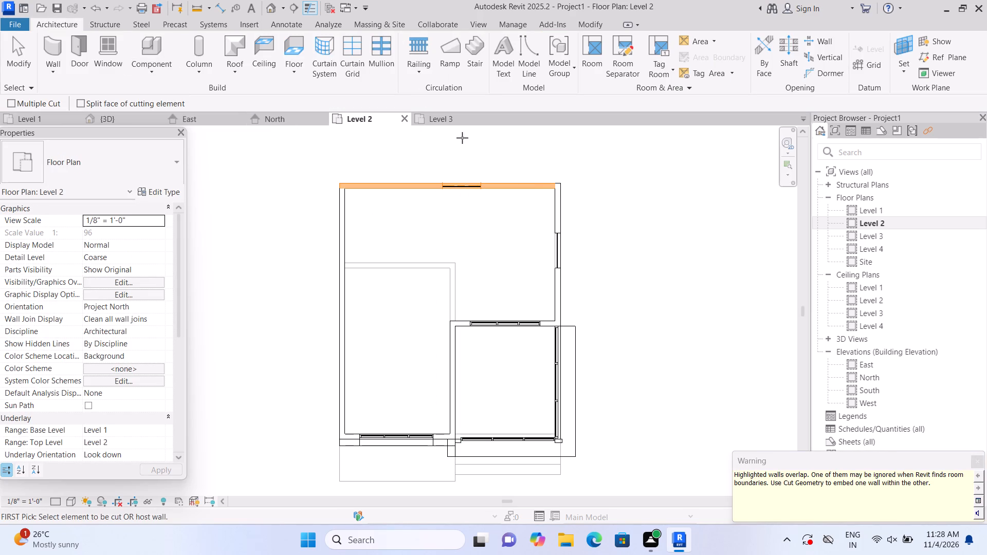
pyautogui.click(501, 183)
pyautogui.click(467, 184)
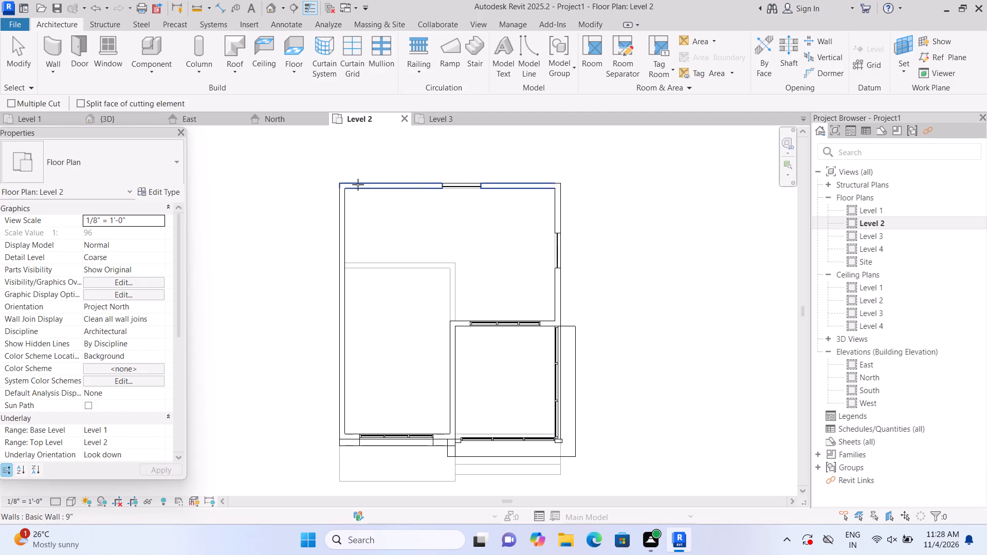
# Draw a Curtain Wall 1 about 6' 0" long in the west wall, about 8' 7 1/2" from the front, and cut the wall around it.
pyautogui.click(53, 51)
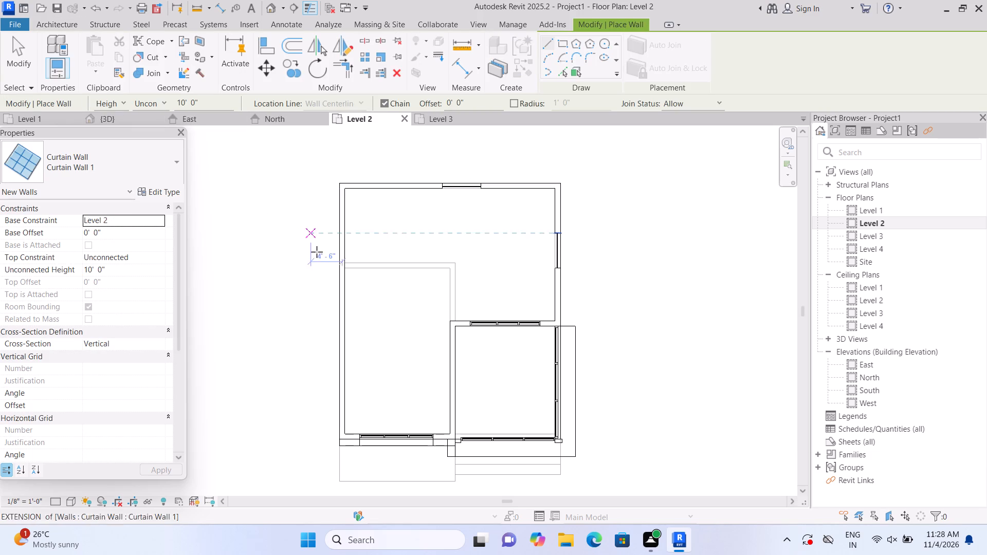
pyautogui.click(346, 375)
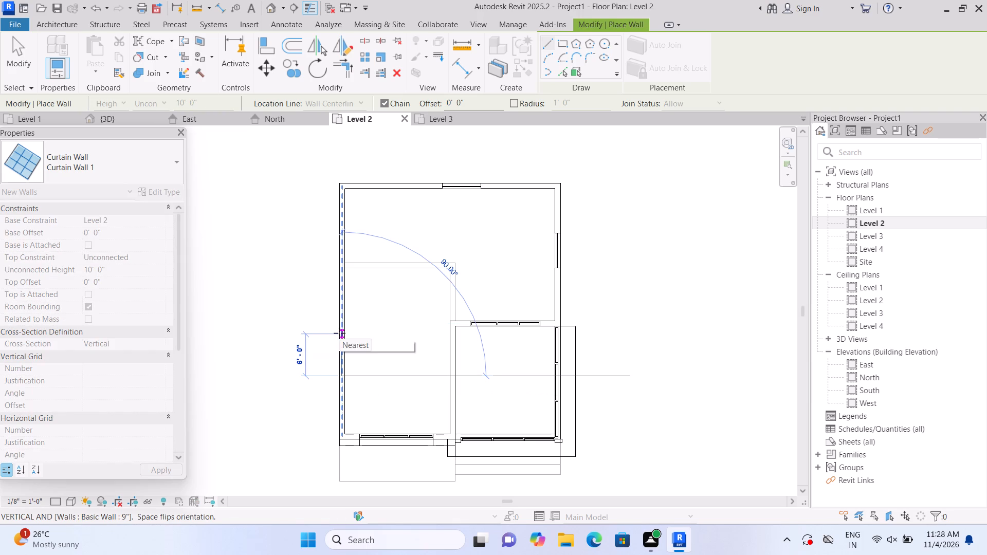
pyautogui.click(339, 333)
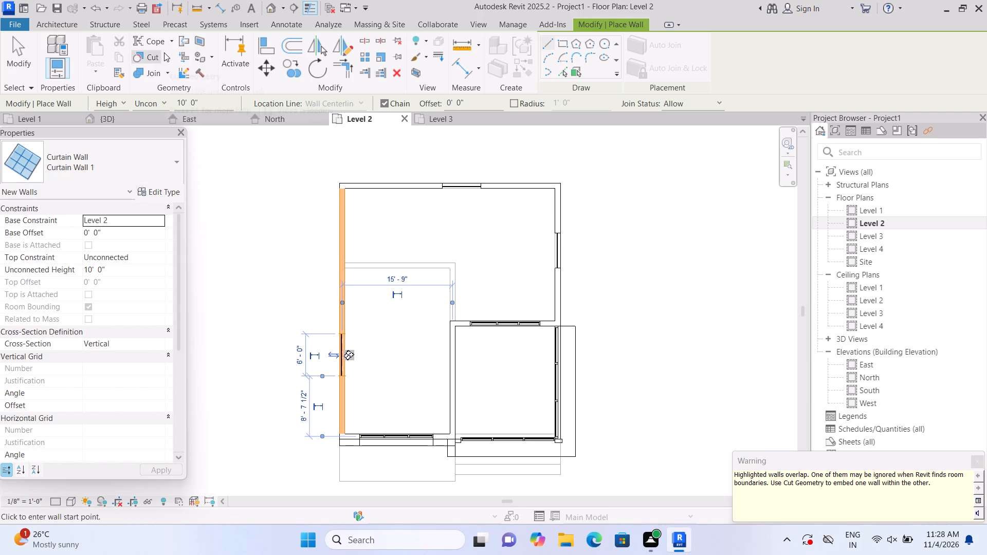
pyautogui.click(164, 52)
pyautogui.doubleClick(167, 80)
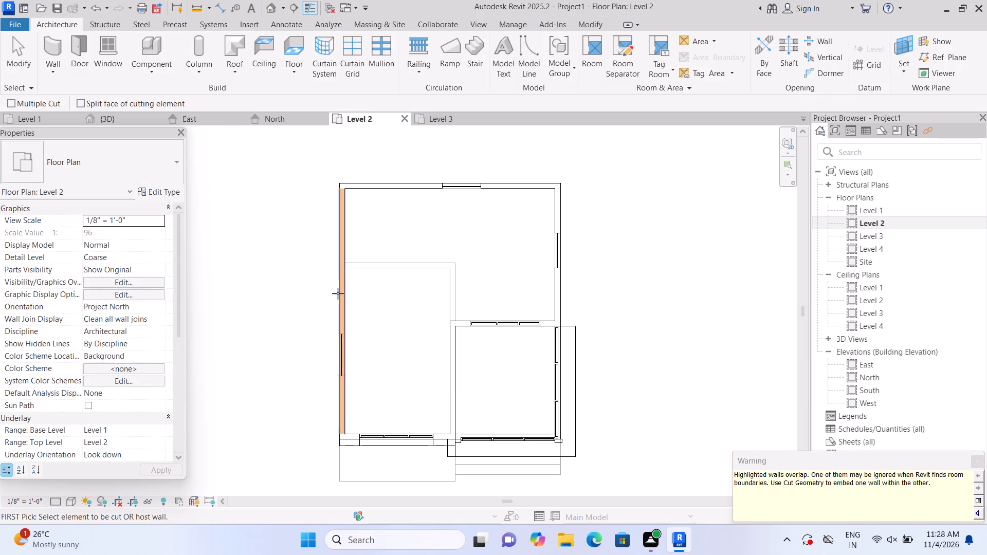
pyautogui.click(341, 295)
pyautogui.click(345, 345)
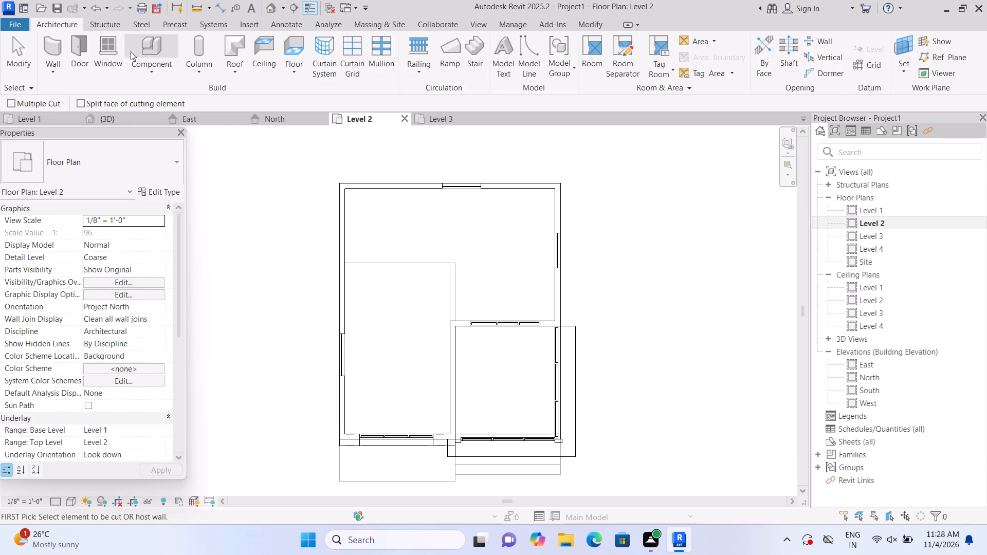
# Draw a Curtain Wall 1 about 3' 0" long near the rear end of the west wall on Level 2 and cut the wall around it.
pyautogui.click(61, 48)
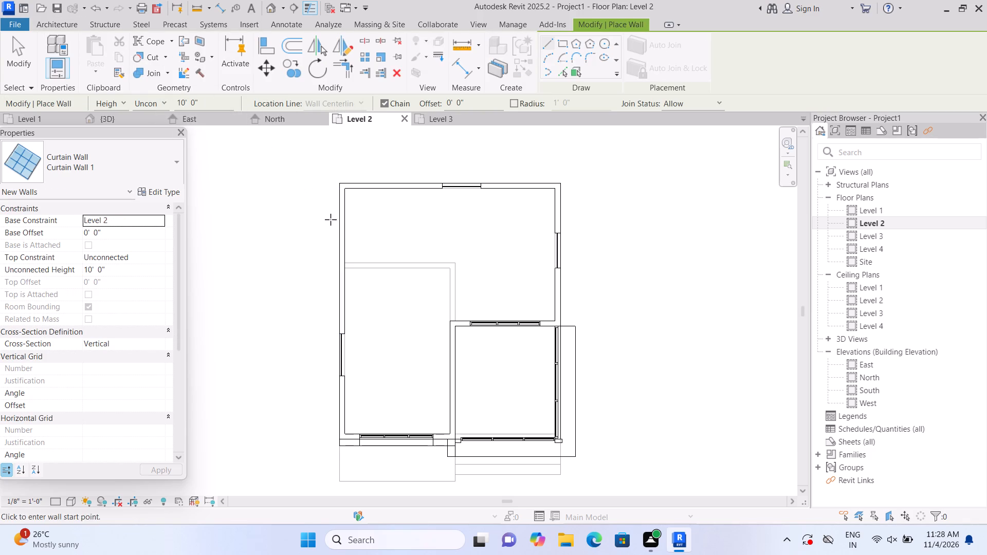
pyautogui.click(347, 239)
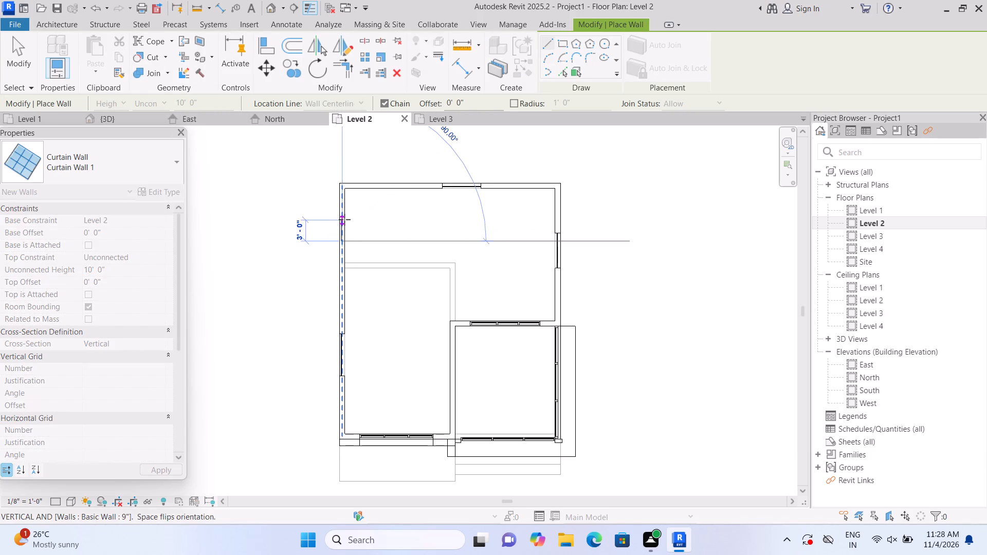
pyautogui.doubleClick(344, 219)
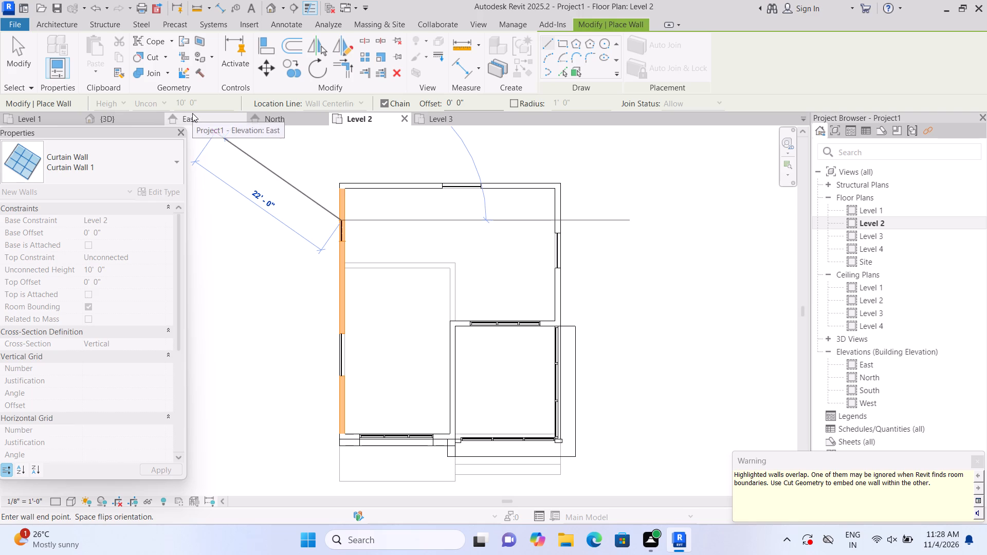
pyautogui.press('Escape')
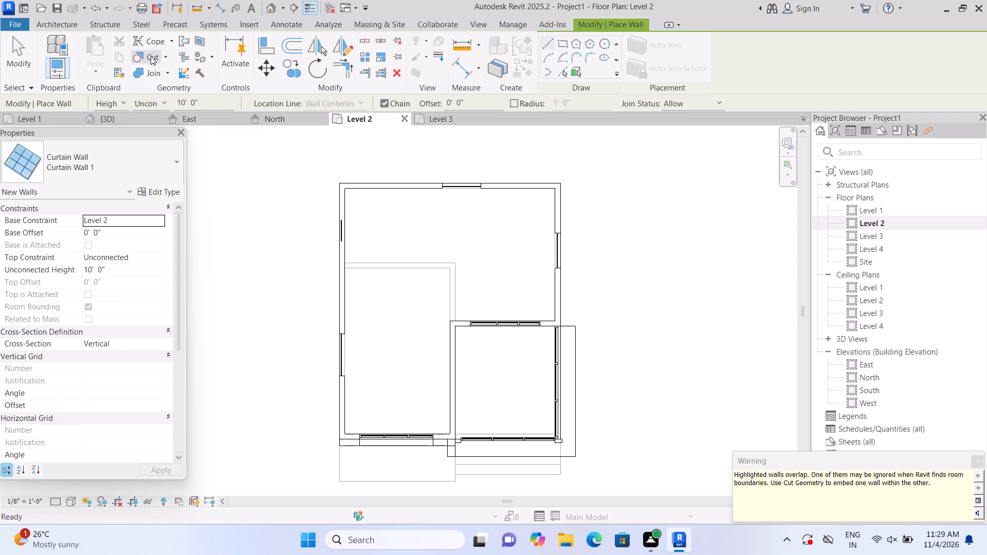
pyautogui.click(163, 59)
pyautogui.click(171, 78)
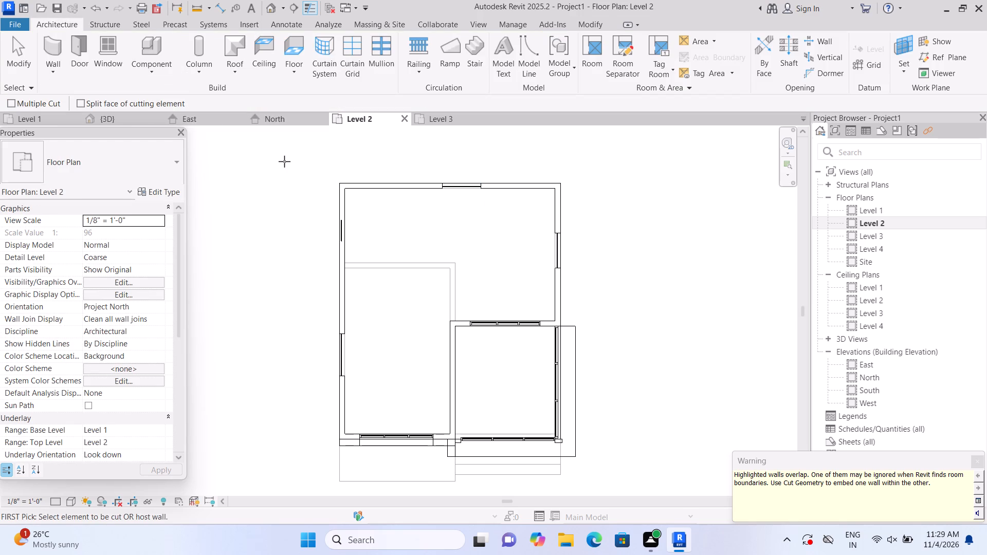
pyautogui.click(341, 205)
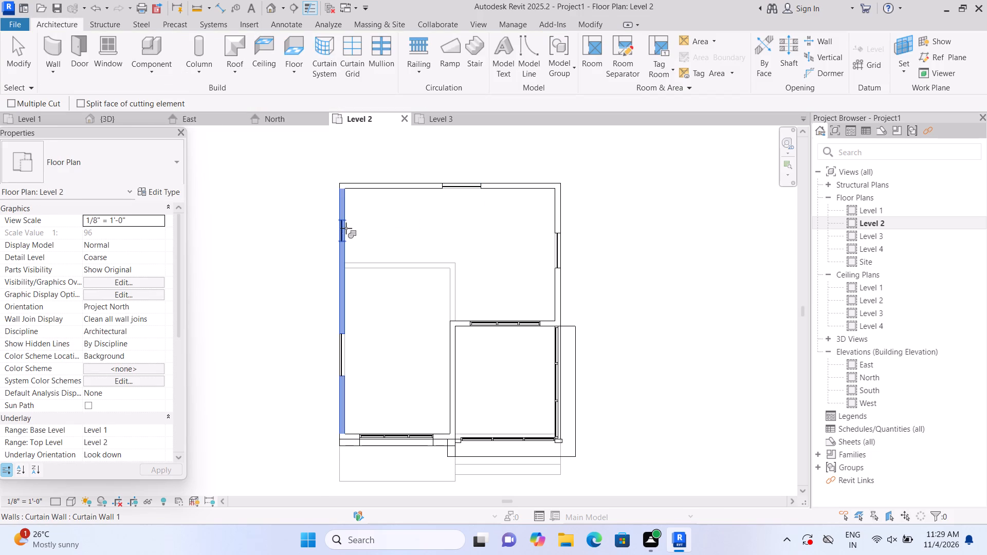
pyautogui.click(344, 229)
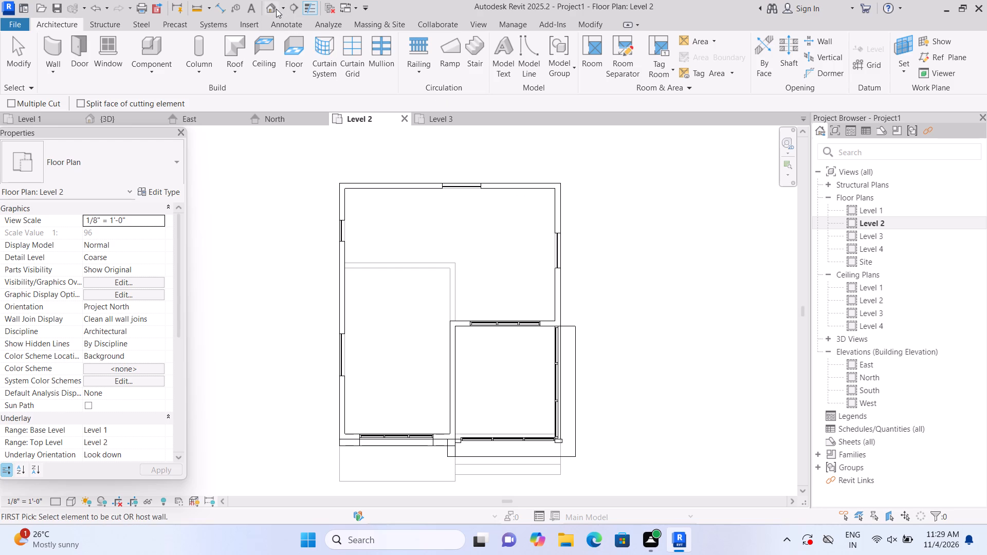
# In the 3D view, raise the base of the east wall's Level 2 curtain wall about 2' 10" and lower its top.
pyautogui.click(272, 7)
pyautogui.scroll(-2, 354, 194)
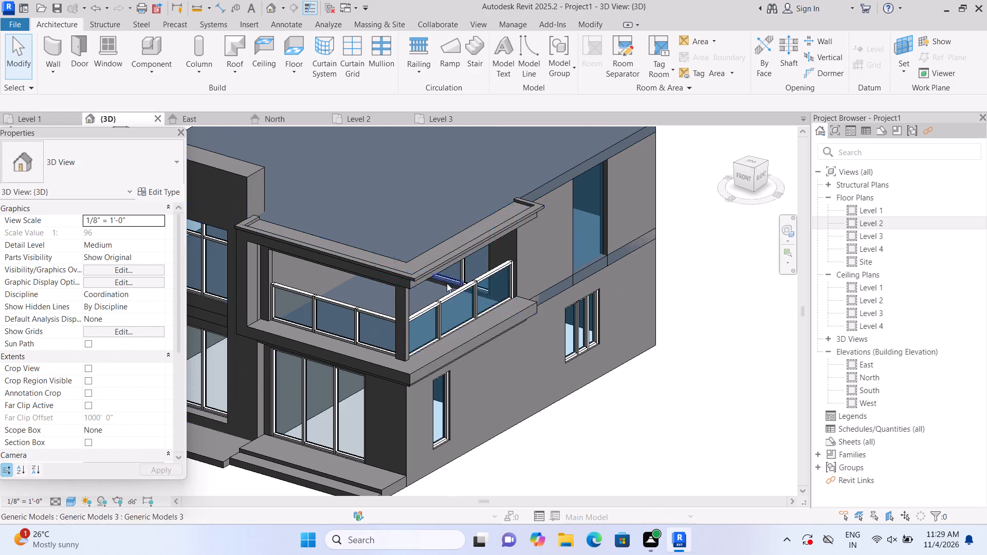
pyautogui.moveTo(461, 313); pyautogui.dragTo(392, 352, button='middle')
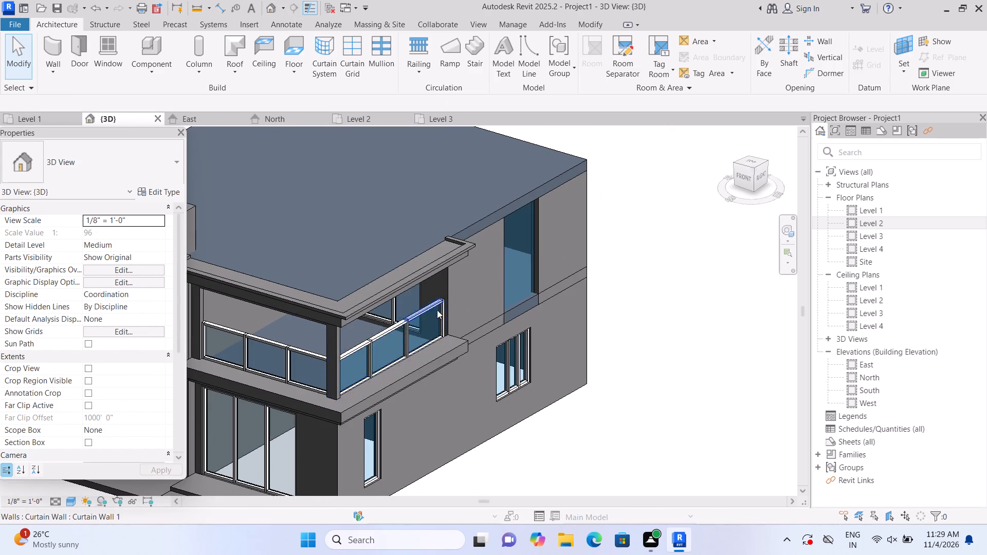
pyautogui.scroll(2, 444, 305)
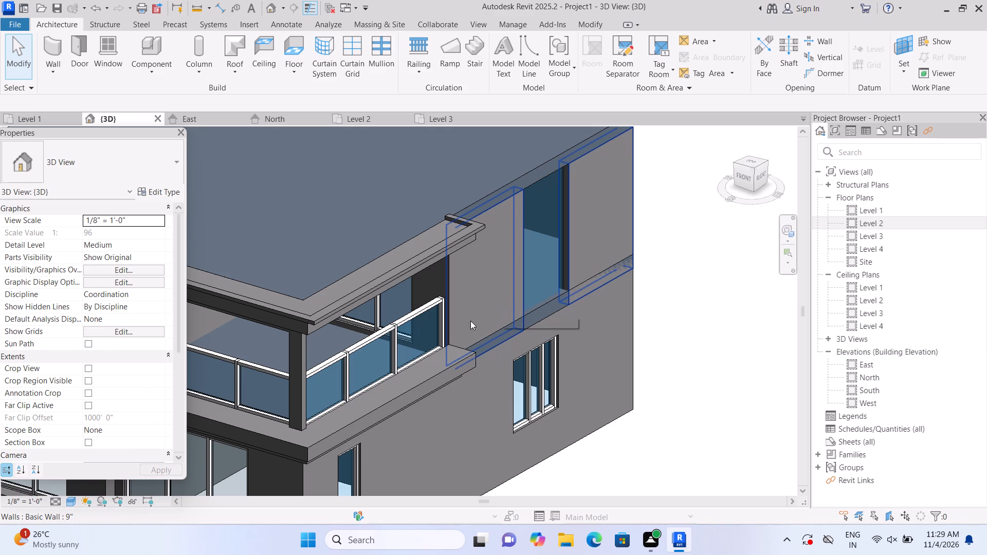
pyautogui.scroll(2, 582, 234)
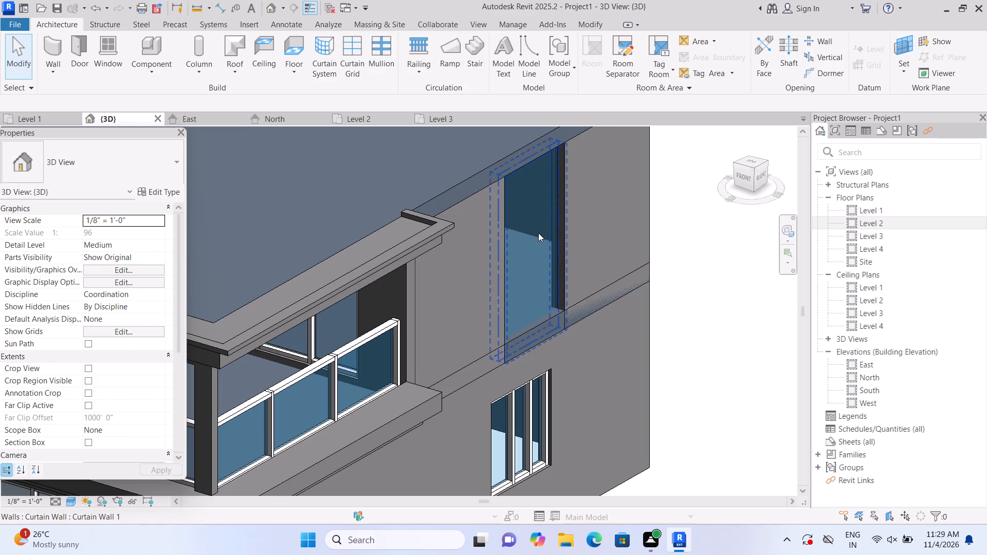
pyautogui.click(538, 233)
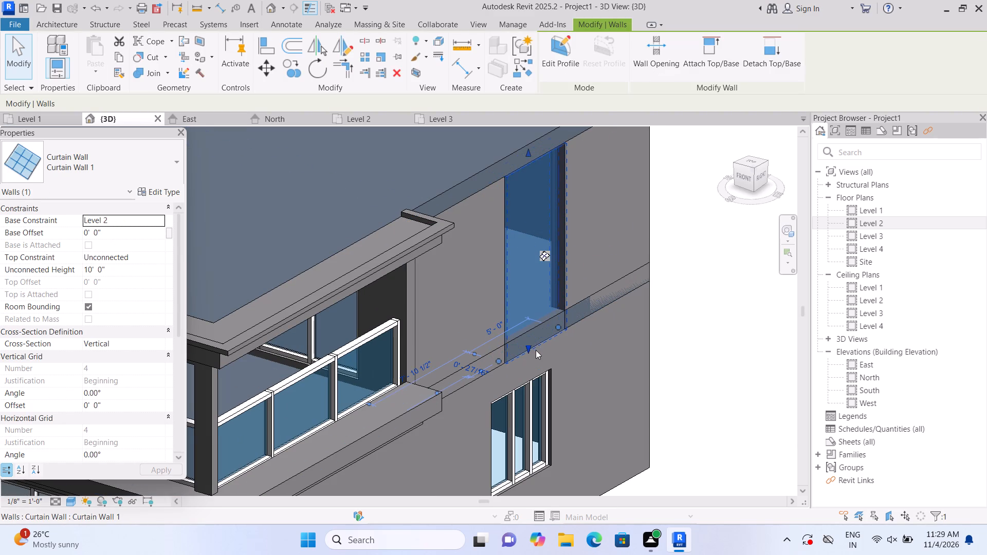
pyautogui.moveTo(524, 344); pyautogui.dragTo(514, 292)
pyautogui.moveTo(528, 151); pyautogui.dragTo(540, 198)
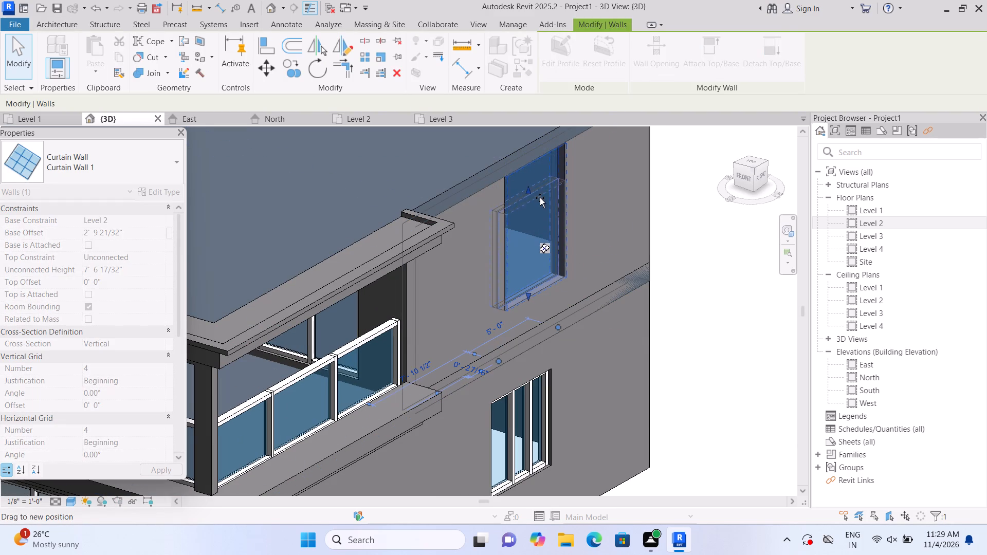
pyautogui.moveTo(540, 198); pyautogui.dragTo(540, 203)
pyautogui.doubleClick(671, 230)
# Add a vertical curtain grid line to the east wall's Level 2 window, about 2' 11" from its front edge.
pyautogui.scroll(-1, 671, 230)
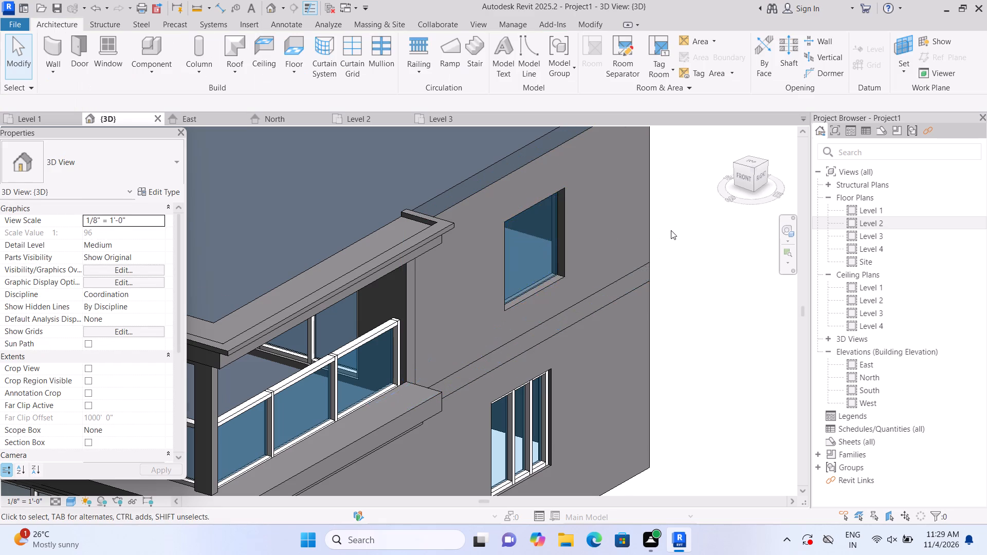
pyautogui.scroll(-2, 671, 230)
pyautogui.moveTo(652, 245); pyautogui.dragTo(615, 286, button='middle')
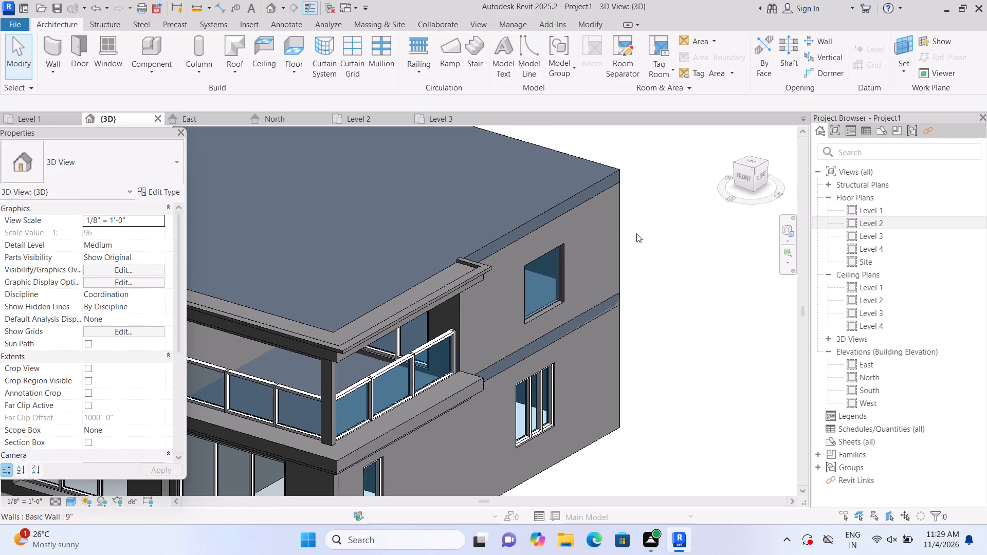
pyautogui.scroll(4, 636, 234)
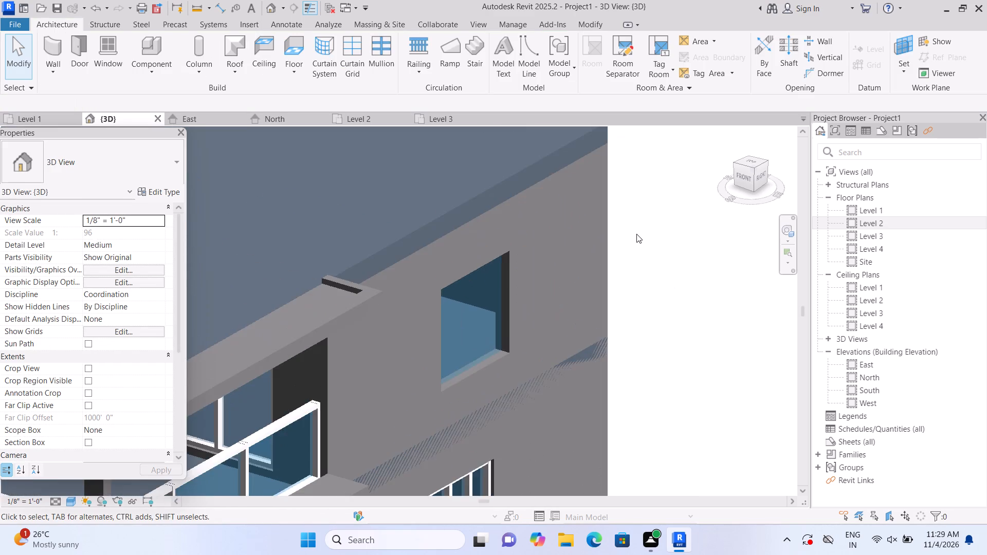
pyautogui.scroll(1, 636, 234)
pyautogui.scroll(-7, 636, 234)
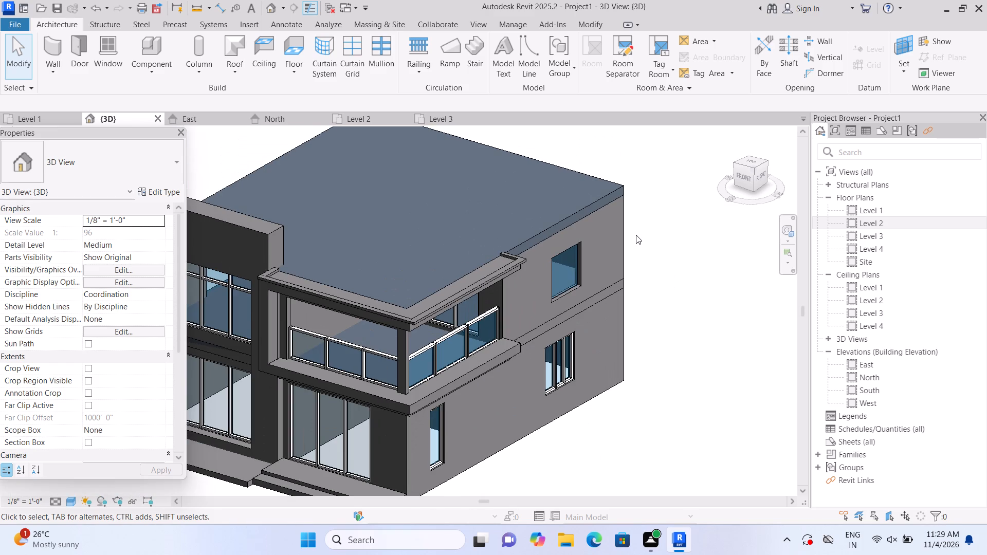
pyautogui.scroll(6, 635, 235)
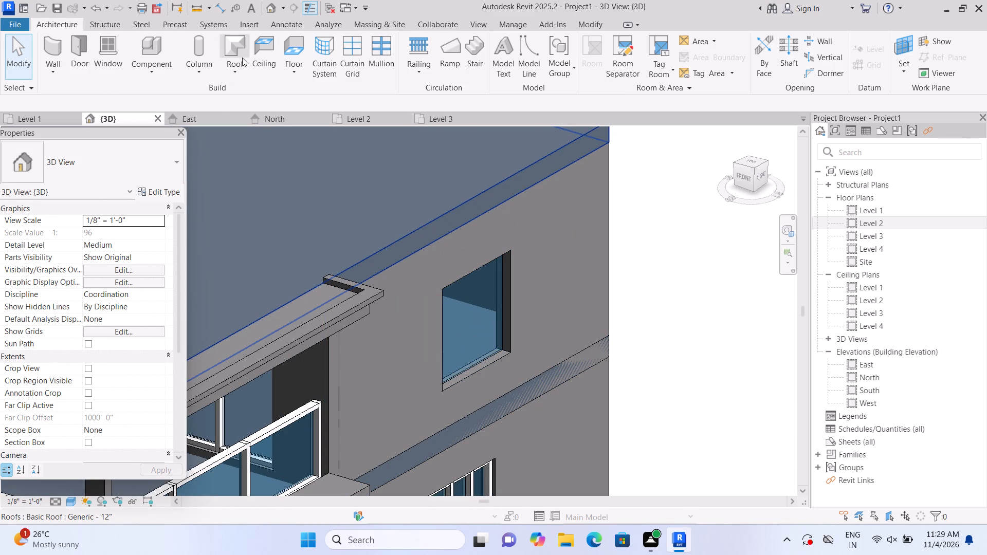
pyautogui.click(345, 63)
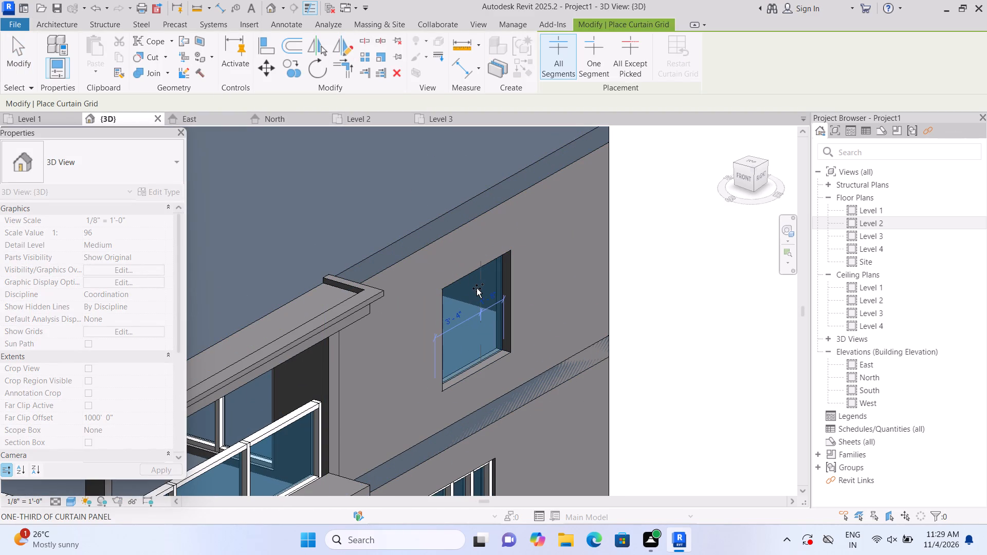
pyautogui.scroll(3, 474, 290)
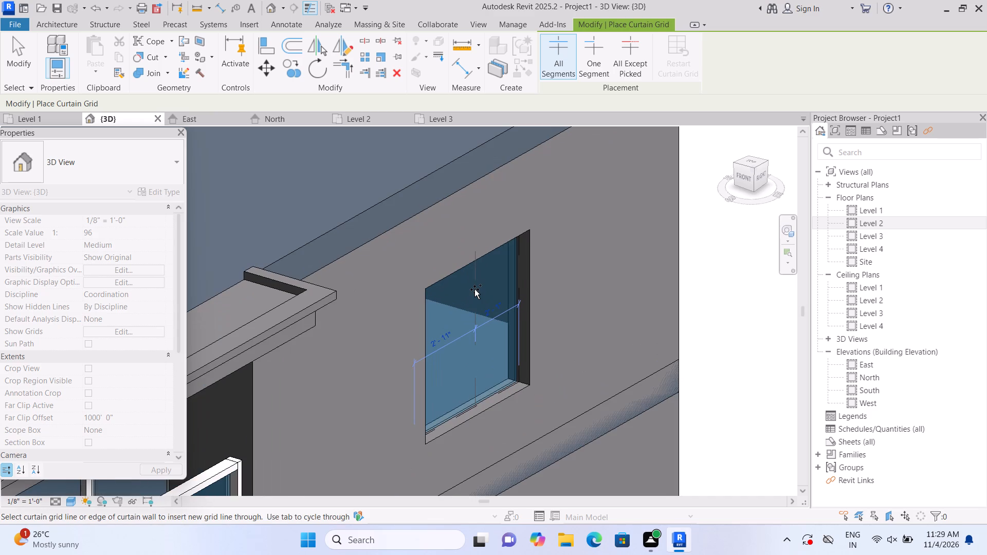
pyautogui.click(474, 289)
# Place 2.5" x 5" rectangular mullions on the grid line and all four edges of the east wall's Level 2 window.
pyautogui.click(68, 28)
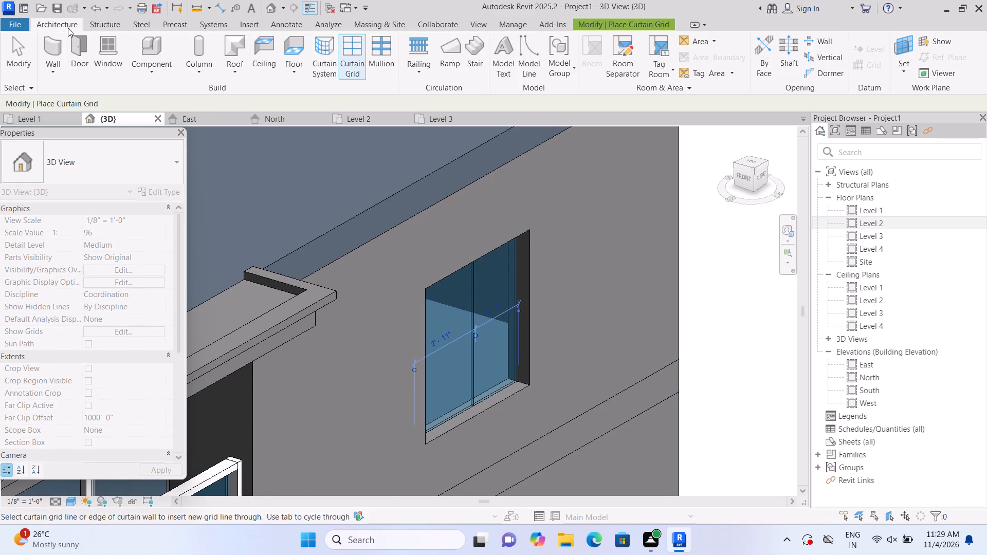
pyautogui.click(381, 64)
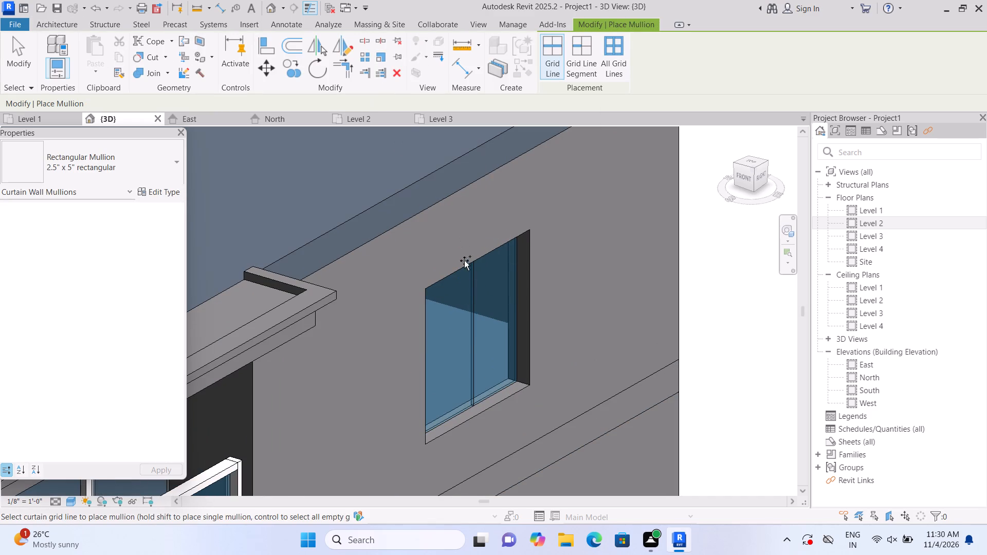
pyautogui.click(471, 301)
pyautogui.click(518, 285)
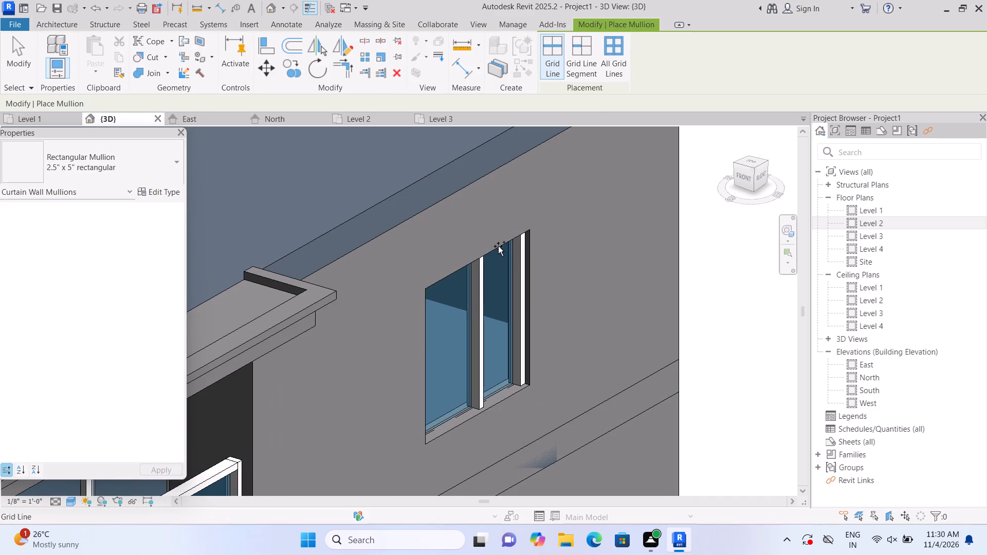
pyautogui.click(497, 254)
pyautogui.click(431, 340)
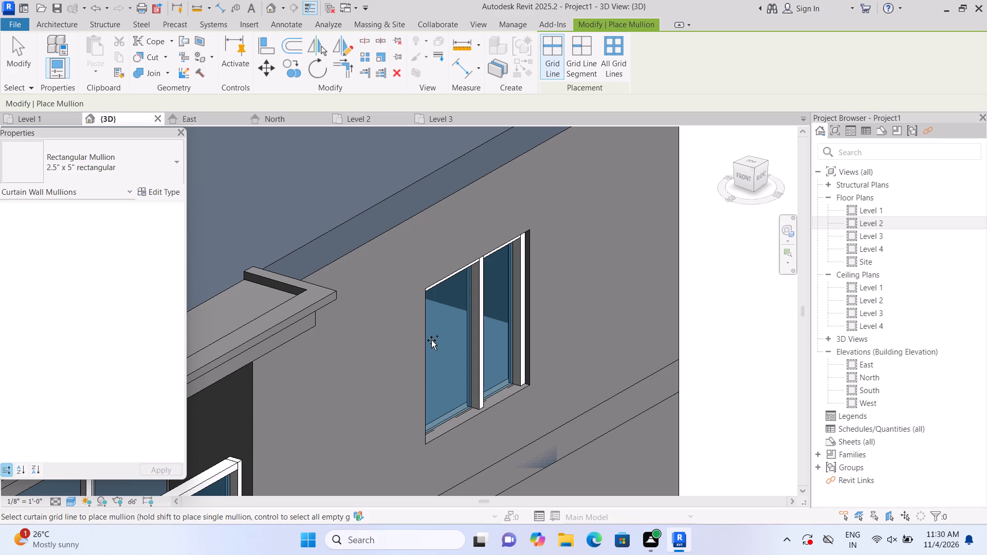
pyautogui.click(454, 404)
pyautogui.scroll(-9, 460, 388)
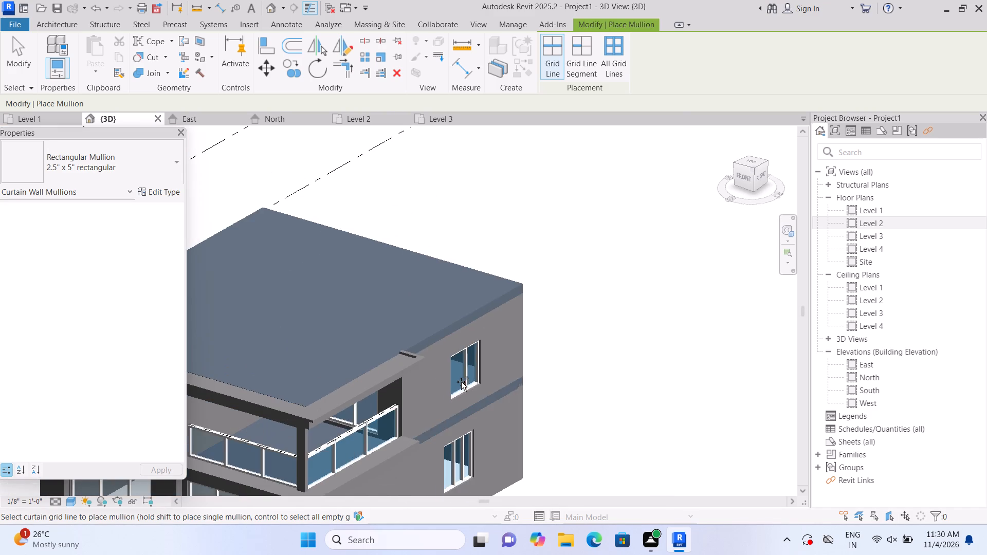
pyautogui.press('Escape')
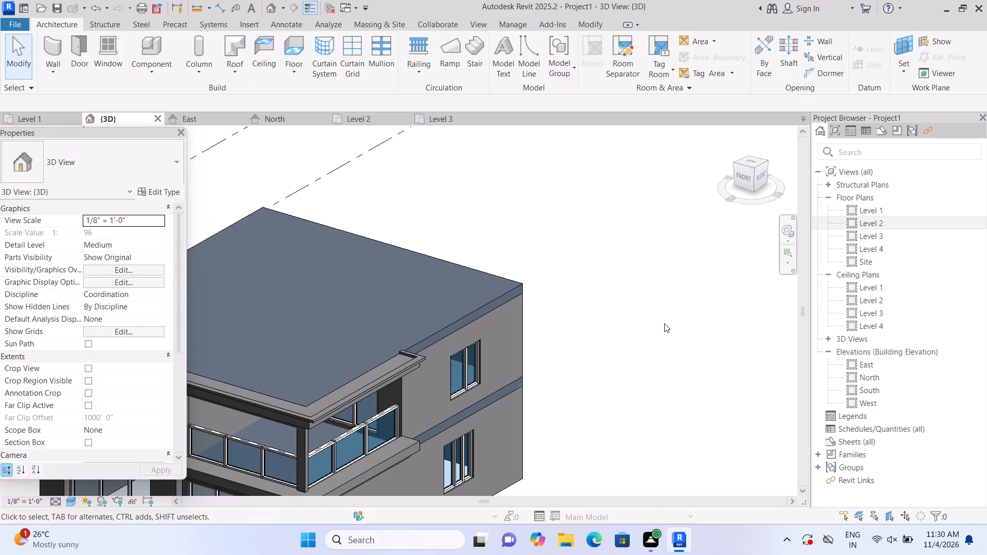
# Raise the base of the rear wall's Level 2 curtain wall to about 2' 11 3/4" above the level and lower its top.
pyautogui.keyDown('shift'); pyautogui.moveTo(663, 324); pyautogui.dragTo(518, 403, button='middle'); pyautogui.keyUp('shift')
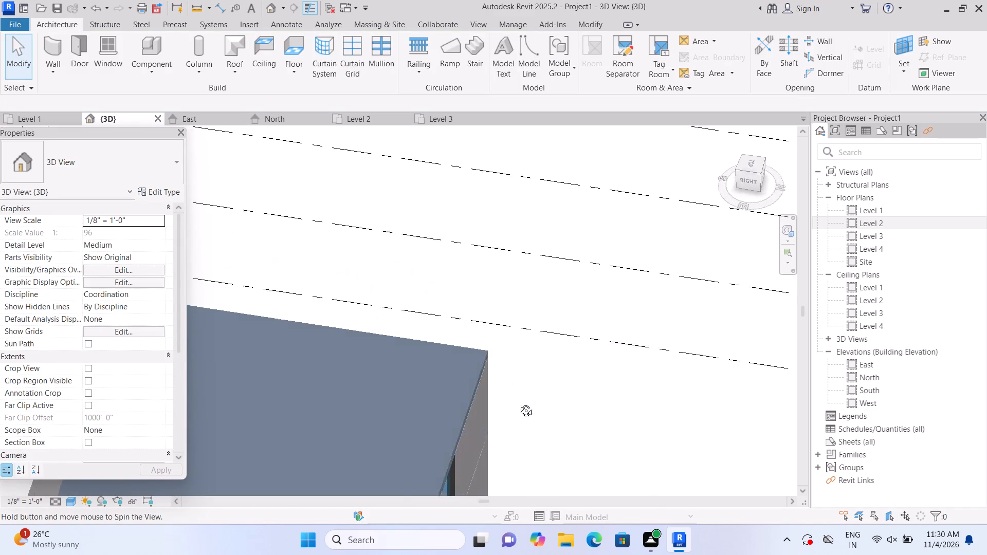
pyautogui.keyDown('shift'); pyautogui.moveTo(518, 403); pyautogui.dragTo(473, 403, button='middle'); pyautogui.keyUp('shift')
pyautogui.moveTo(468, 394); pyautogui.dragTo(613, 134, button='middle')
pyautogui.keyDown('shift'); pyautogui.moveTo(642, 327); pyautogui.dragTo(623, 337, button='middle'); pyautogui.keyUp('shift')
pyautogui.scroll(4, 484, 385)
pyautogui.click(401, 325)
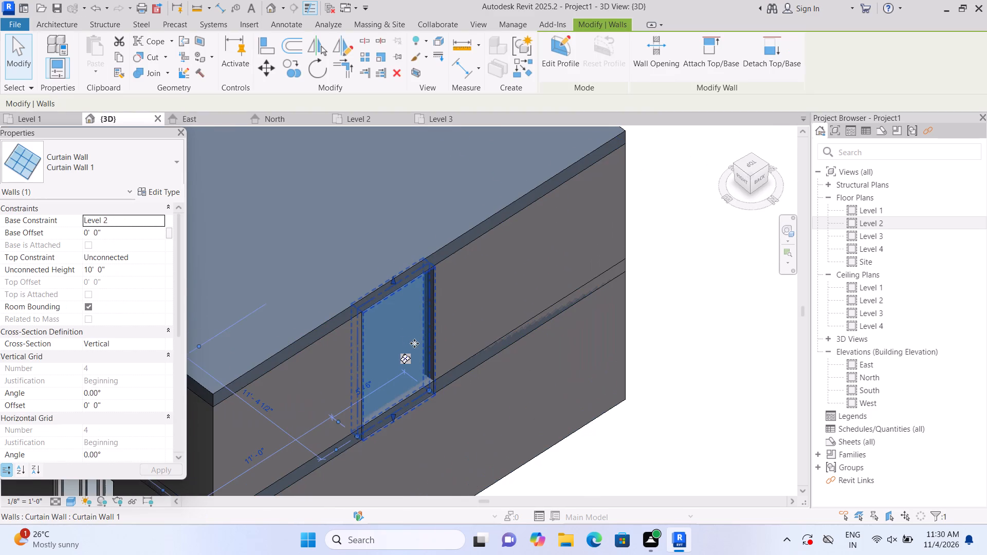
pyautogui.scroll(1, 416, 345)
pyautogui.moveTo(389, 427); pyautogui.dragTo(389, 396)
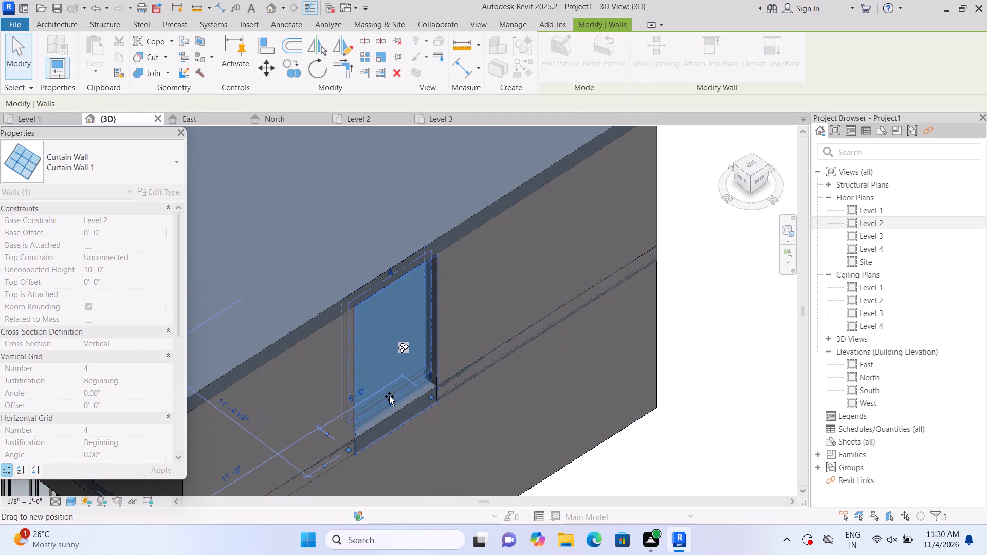
pyautogui.moveTo(389, 396); pyautogui.dragTo(389, 380)
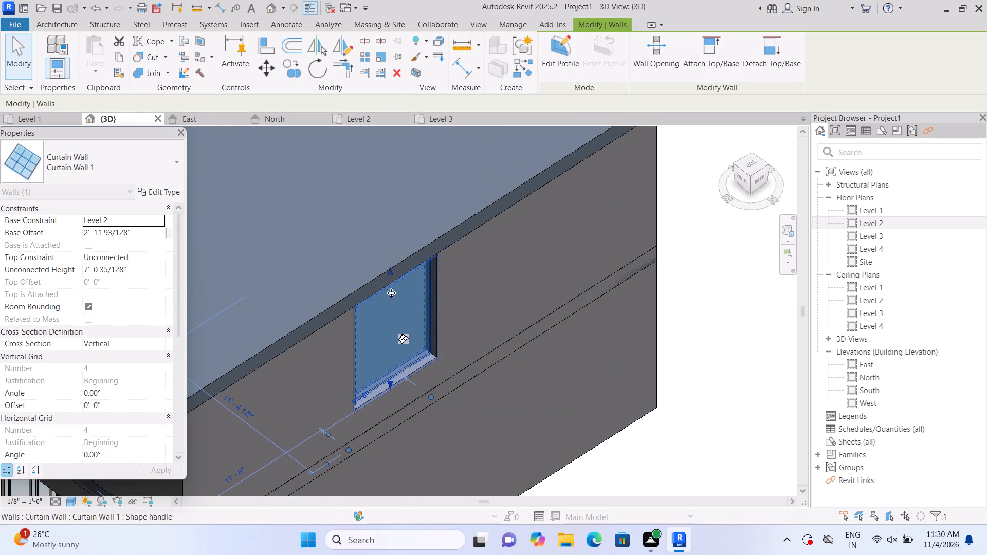
pyautogui.moveTo(390, 269); pyautogui.dragTo(400, 301)
pyautogui.click(706, 351)
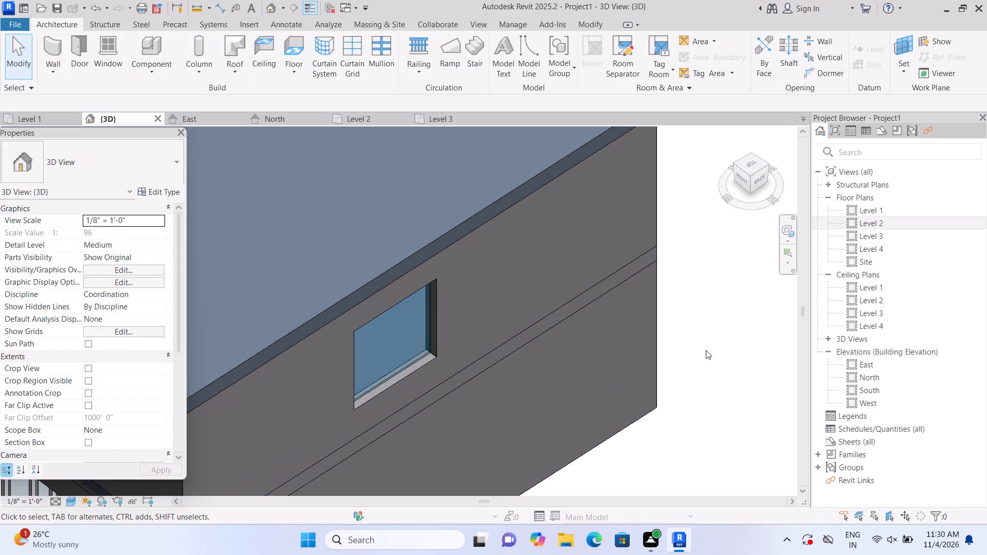
# Split the rear wall's Level 2 window with a vertical curtain grid line at its midpoint, 2' 9" from each side.
pyautogui.click(350, 68)
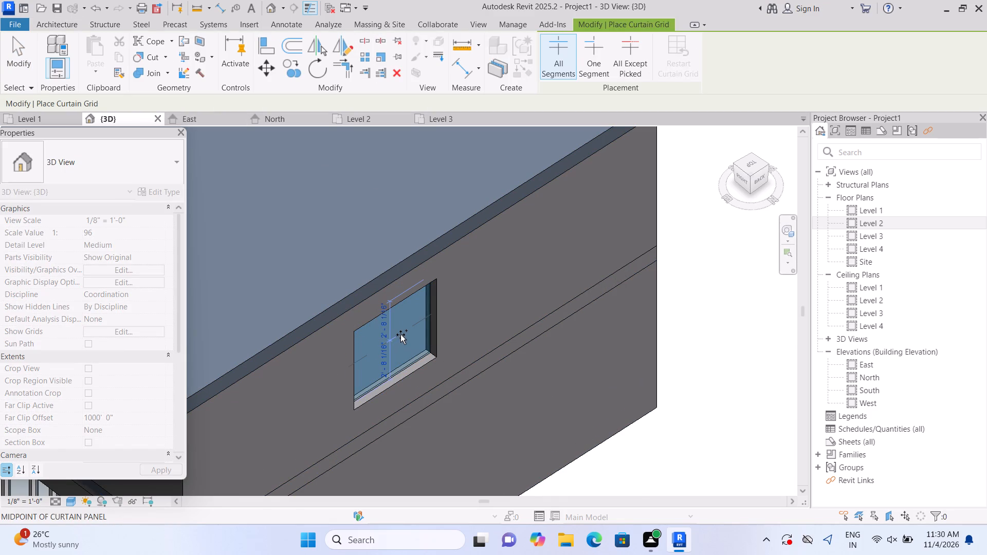
pyautogui.scroll(2, 400, 335)
pyautogui.click(394, 307)
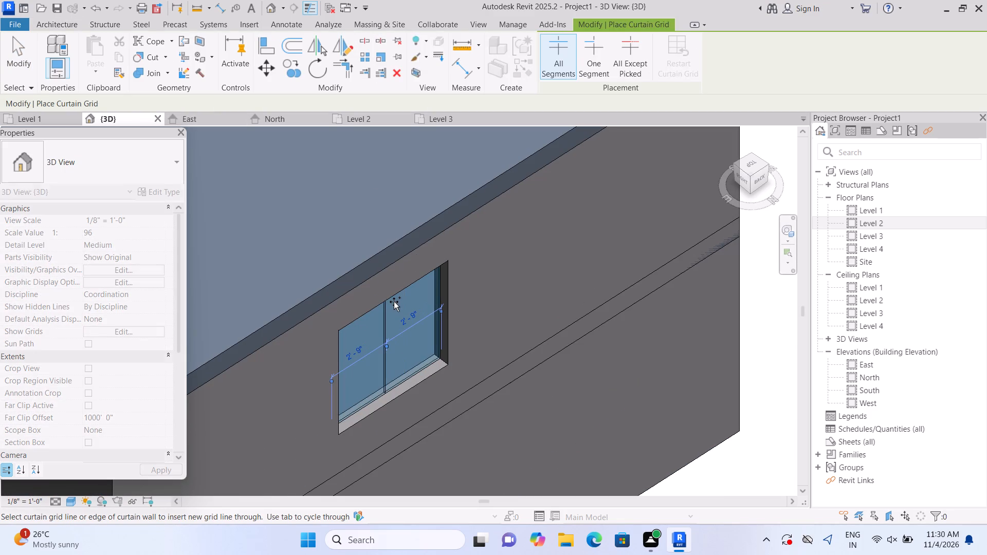
# Place 2.5" x 5" rectangular mullions on the grid line and all four edges of the rear wall's Level 2 window.
pyautogui.click(63, 28)
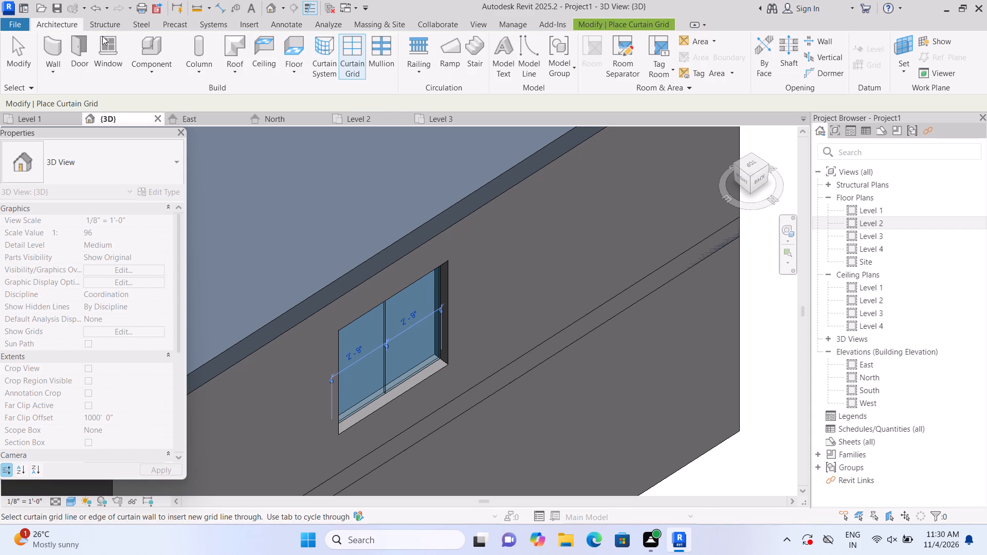
pyautogui.click(383, 67)
pyautogui.click(388, 322)
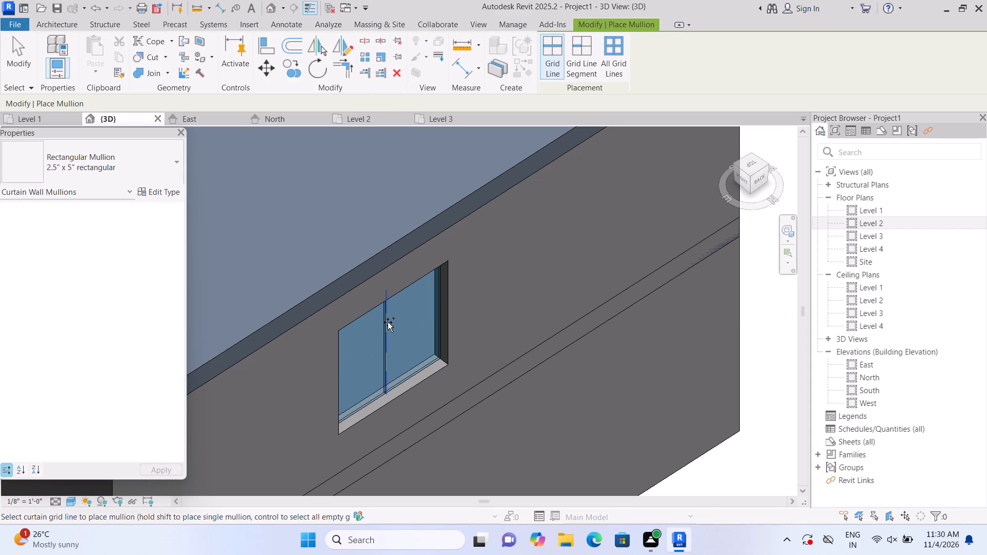
pyautogui.click(433, 301)
pyautogui.click(417, 285)
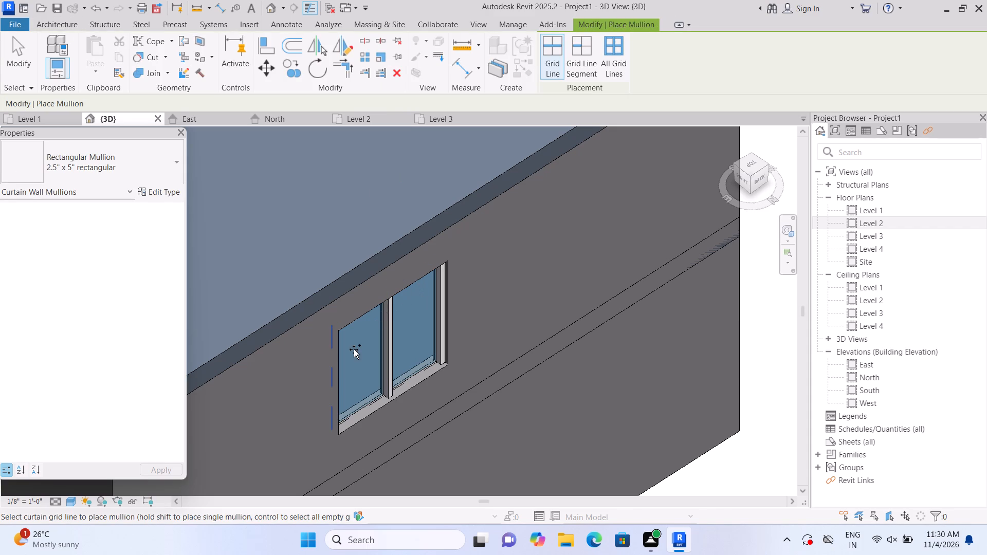
pyautogui.click(348, 354)
pyautogui.click(358, 410)
pyautogui.scroll(-7, 363, 403)
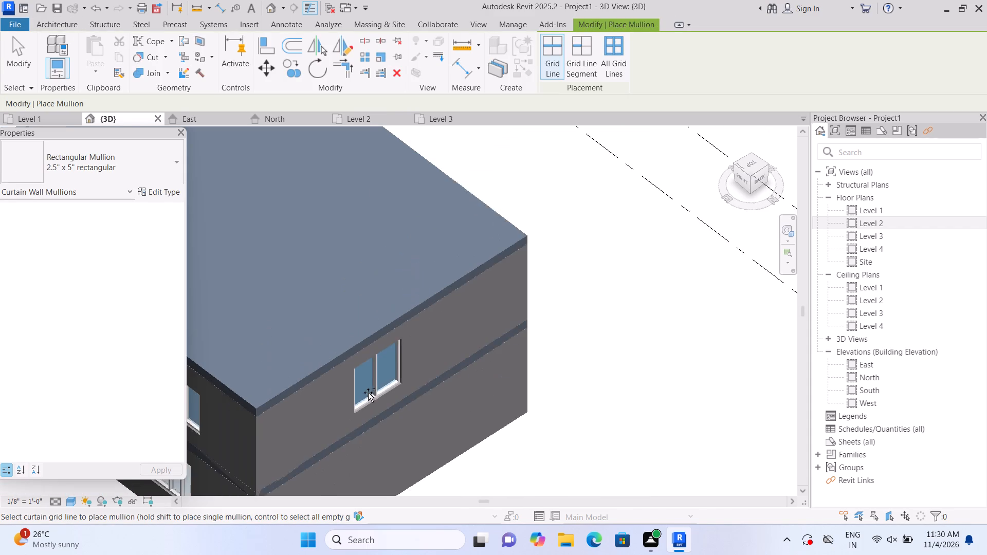
pyautogui.press('Escape')
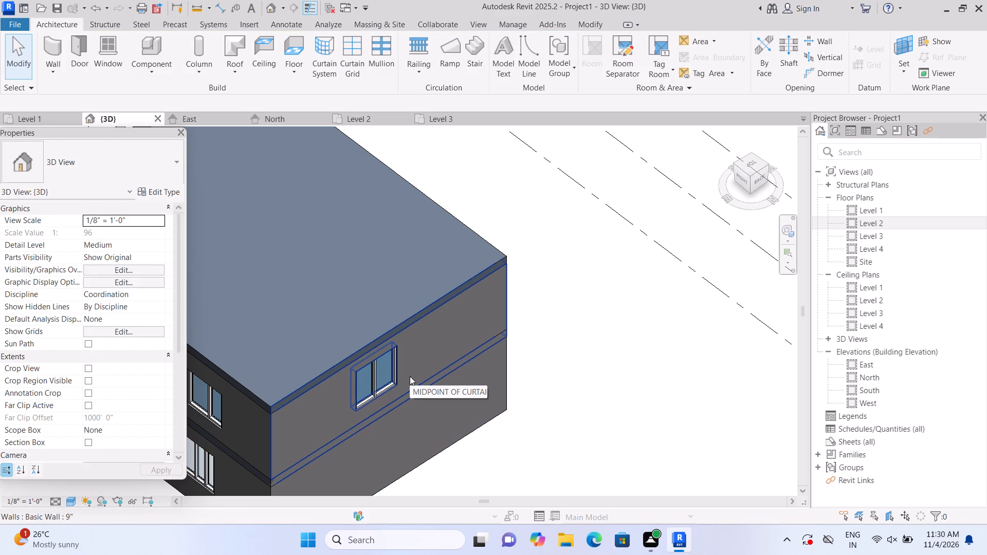
# Raise the base of the west wall's narrow Level 2 curtain wall to about 3' 4 1/2" and lower its top for a height of about 4' 7 1/2".
pyautogui.keyDown('shift'); pyautogui.moveTo(405, 365); pyautogui.dragTo(610, 265, button='middle'); pyautogui.keyUp('shift')
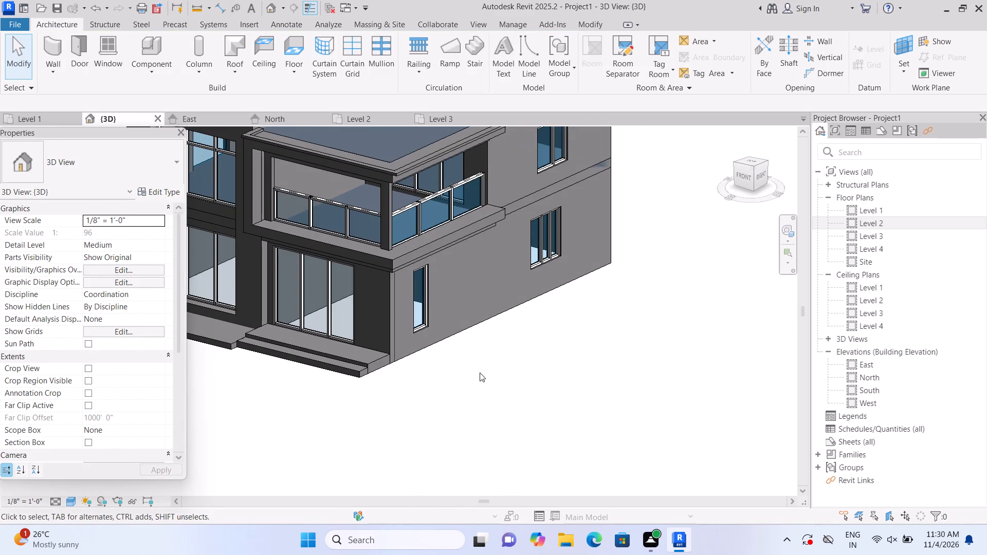
pyautogui.moveTo(460, 385); pyautogui.dragTo(551, 375, button='middle')
pyautogui.keyDown('shift'); pyautogui.moveTo(319, 445); pyautogui.dragTo(460, 437, button='middle'); pyautogui.keyUp('shift')
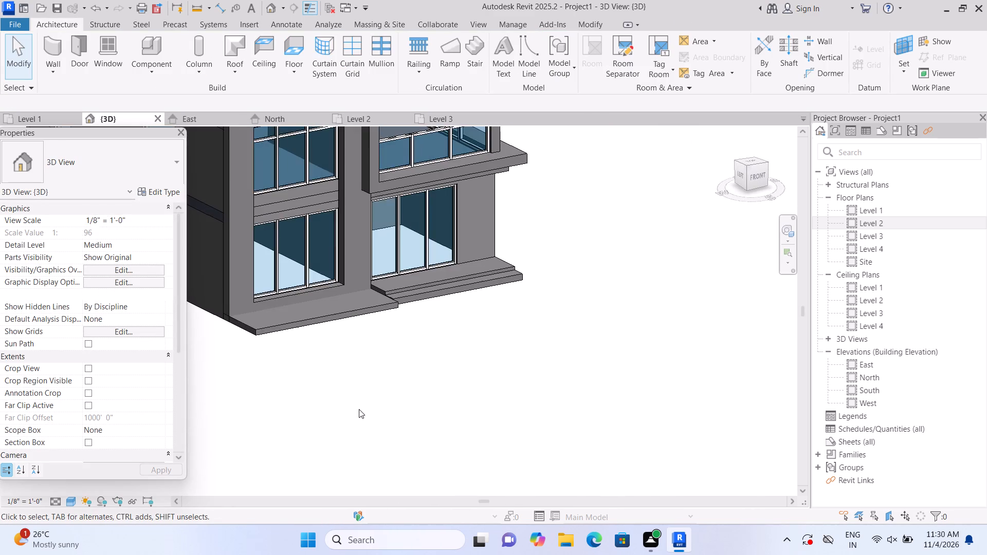
pyautogui.scroll(-6, 360, 410)
pyautogui.keyDown('shift'); pyautogui.moveTo(265, 409); pyautogui.dragTo(347, 412, button='middle'); pyautogui.keyUp('shift')
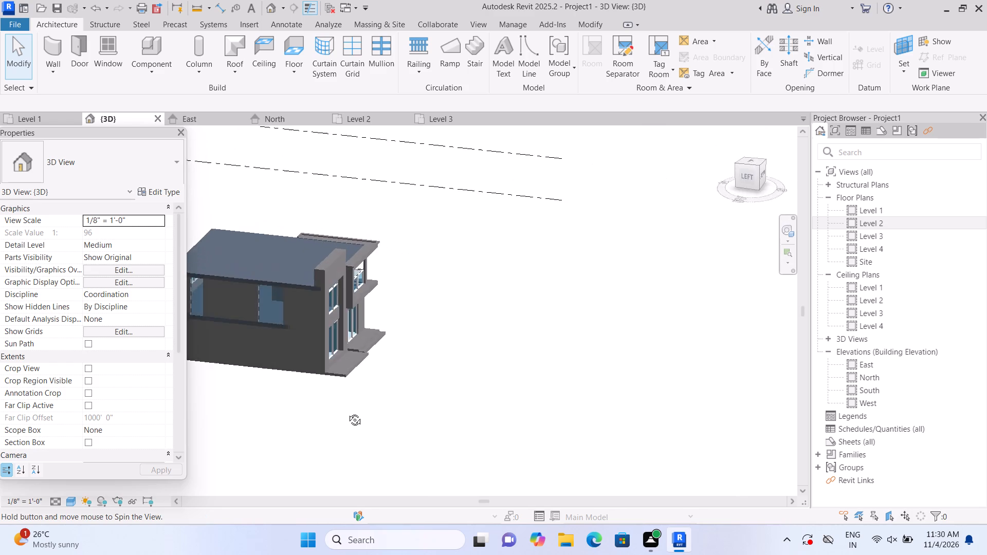
pyautogui.keyDown('shift'); pyautogui.moveTo(347, 412); pyautogui.dragTo(421, 403, button='middle'); pyautogui.keyUp('shift')
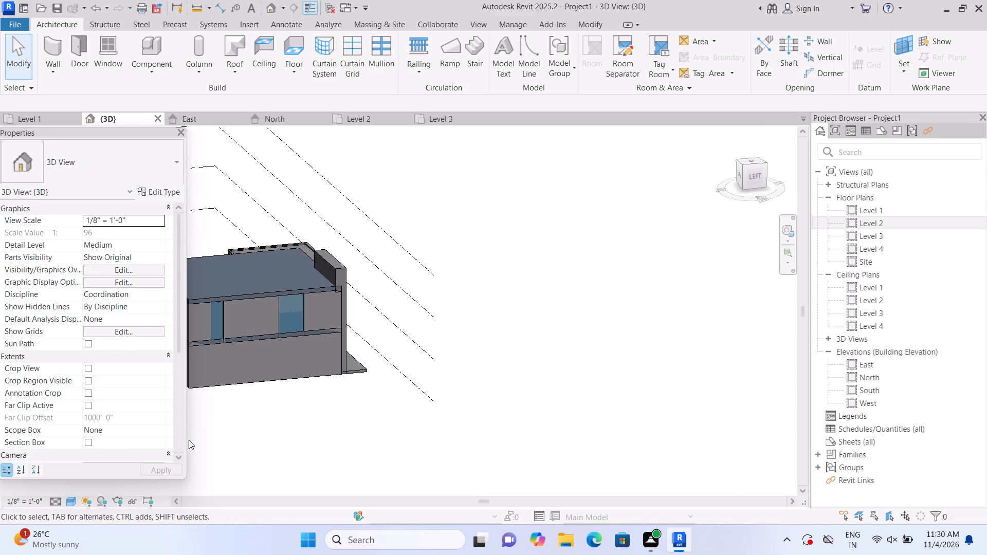
pyautogui.moveTo(205, 438); pyautogui.dragTo(332, 464, button='middle')
pyautogui.scroll(6, 323, 389)
pyautogui.scroll(1, 389, 338)
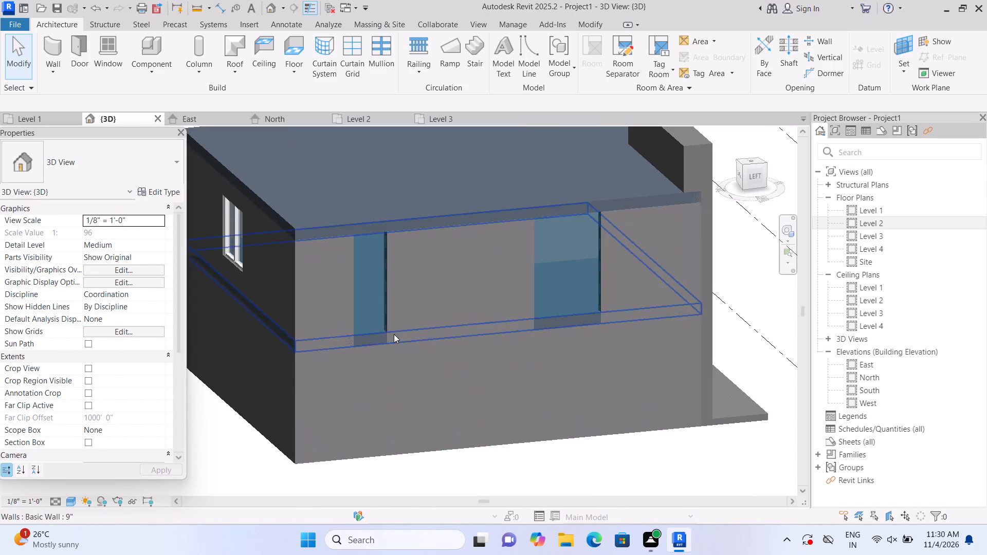
pyautogui.moveTo(395, 330); pyautogui.dragTo(374, 364, button='middle')
pyautogui.scroll(3, 340, 347)
pyautogui.click(343, 332)
pyautogui.scroll(1, 350, 334)
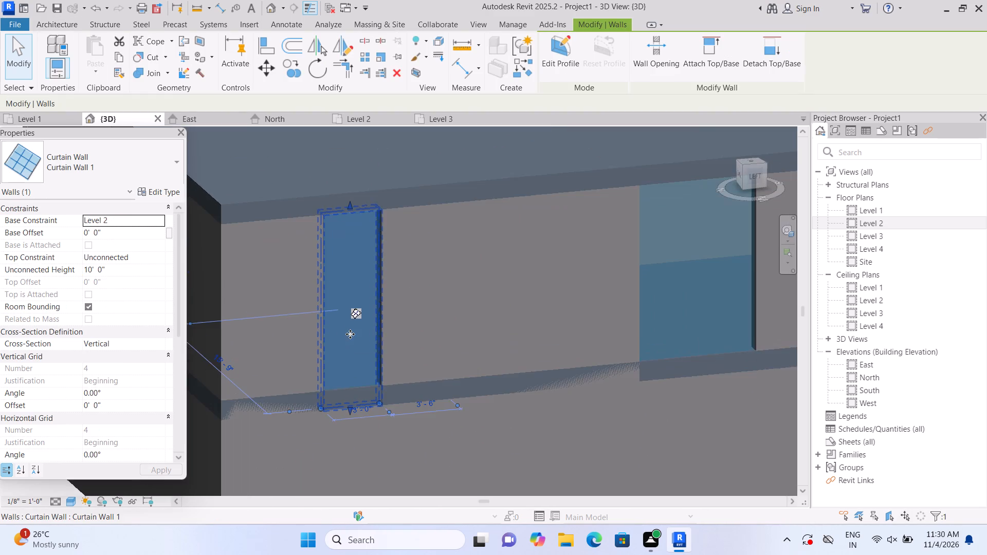
pyautogui.scroll(2, 361, 400)
pyautogui.moveTo(345, 411); pyautogui.dragTo(346, 350)
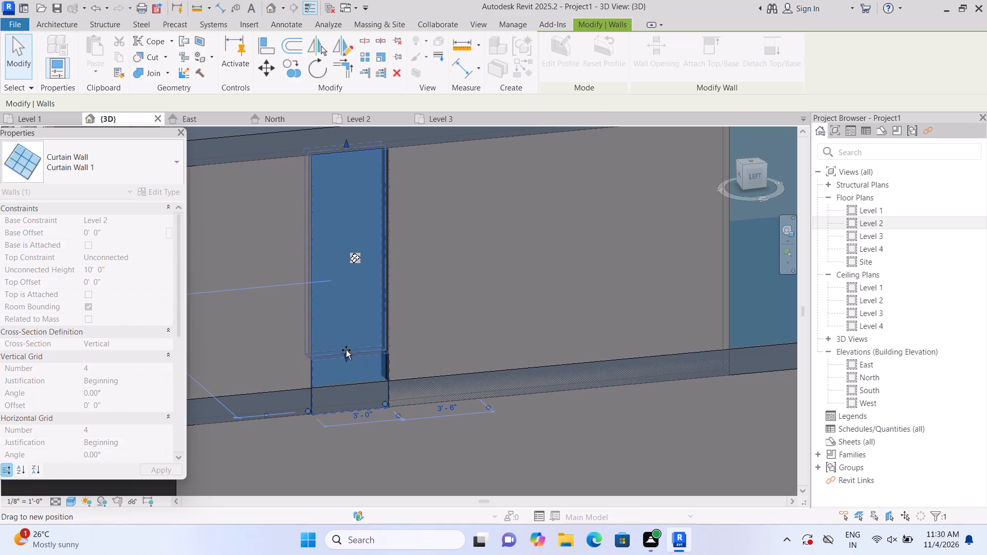
pyautogui.moveTo(346, 350); pyautogui.dragTo(349, 320)
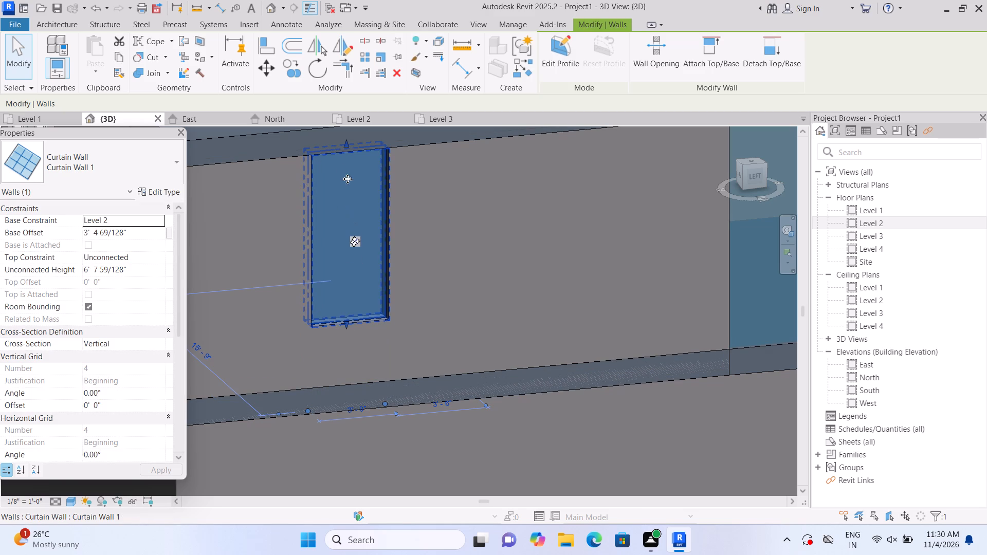
pyautogui.moveTo(346, 140); pyautogui.dragTo(351, 200)
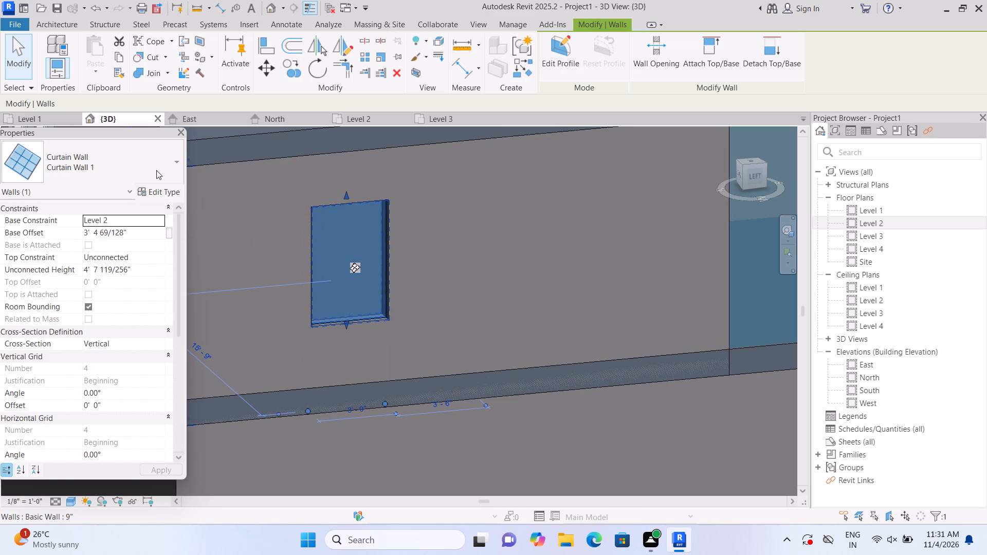
pyautogui.press('Escape')
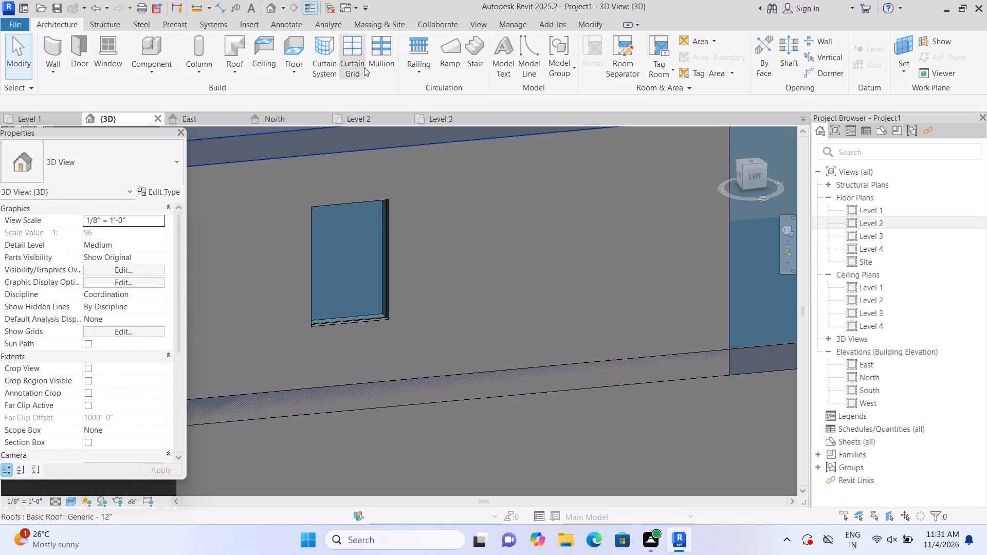
# Split the west wall's narrow Level 2 window with a vertical curtain grid line at its midpoint, 1' 6" from each side.
pyautogui.click(351, 68)
pyautogui.click(354, 224)
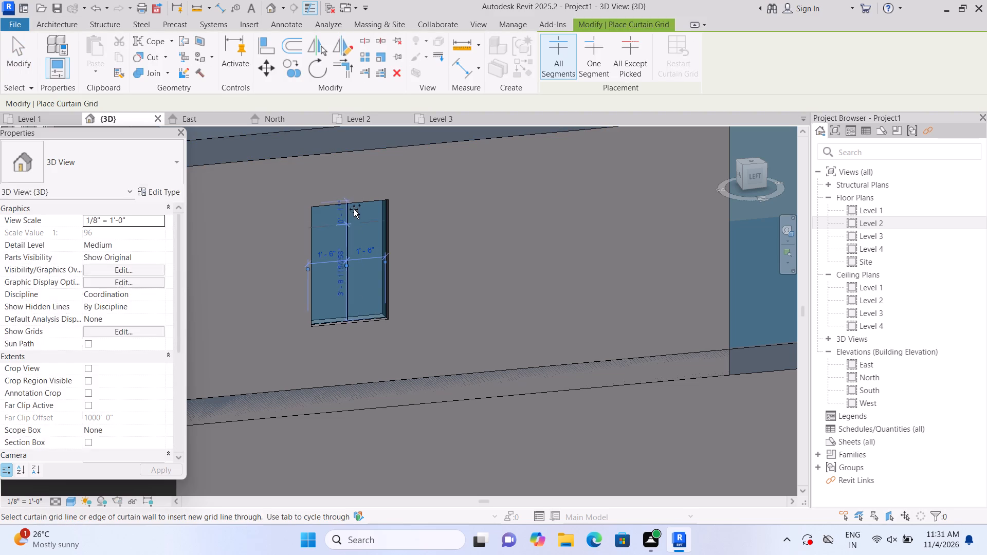
# Place 2.5" x 5" rectangular mullions on the grid line and all four edges of the west wall's narrow Level 2 window.
pyautogui.click(76, 24)
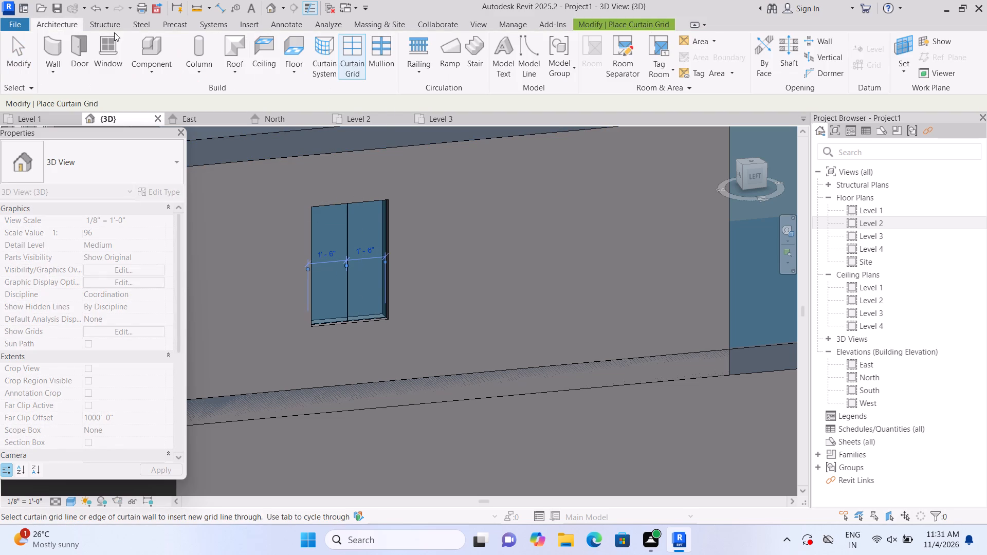
pyautogui.click(388, 51)
pyautogui.click(350, 242)
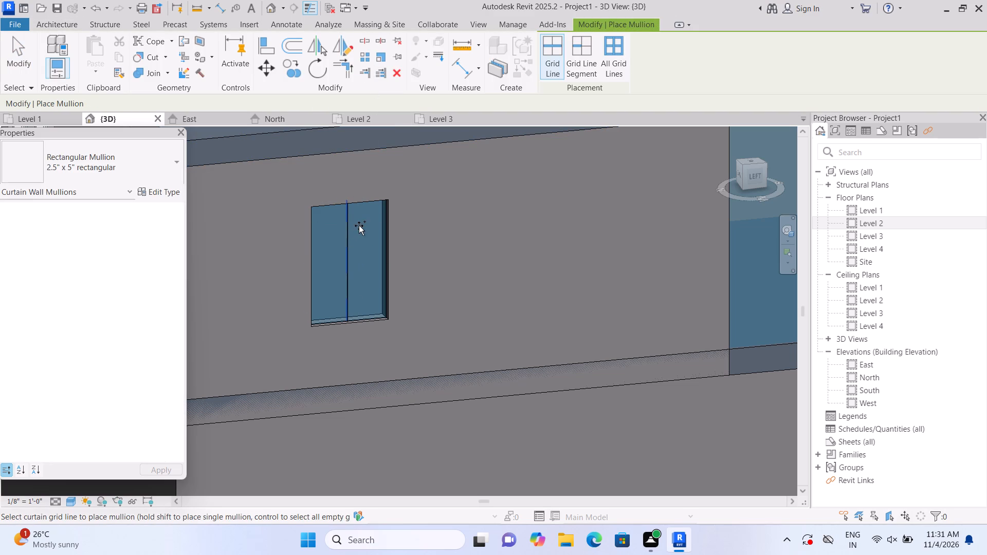
pyautogui.click(365, 205)
pyautogui.click(388, 240)
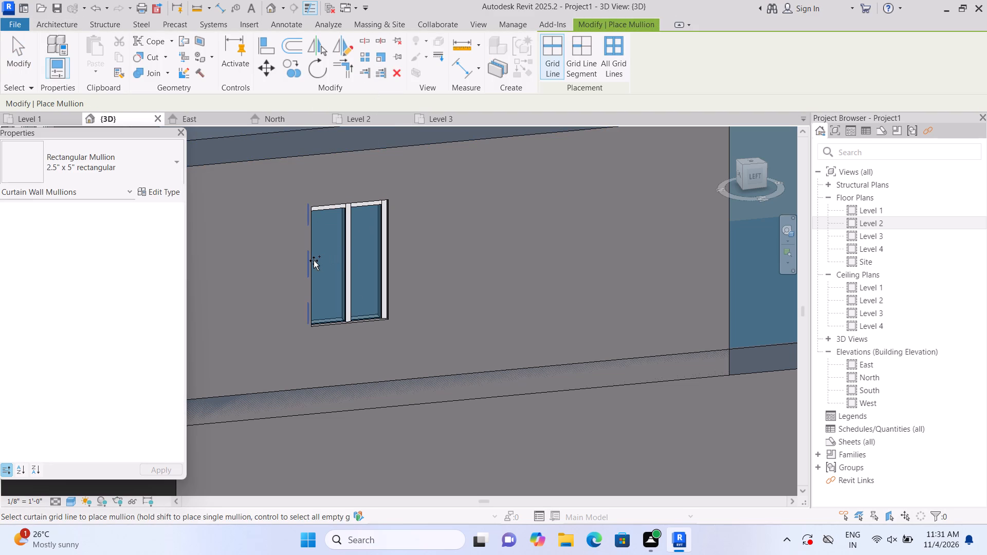
pyautogui.click(314, 261)
pyautogui.click(330, 323)
pyautogui.scroll(-6, 331, 323)
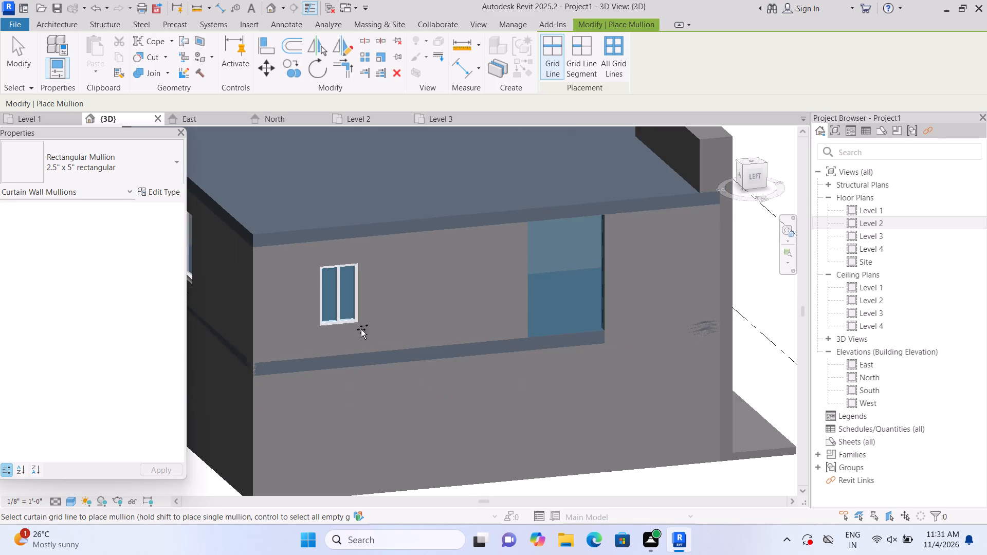
pyautogui.moveTo(427, 330); pyautogui.dragTo(253, 355, button='middle')
pyautogui.press('Escape')
# Lower the top of the west wall's wider Level 2 curtain wall to a height of about 8' 2".
pyautogui.scroll(4, 362, 296)
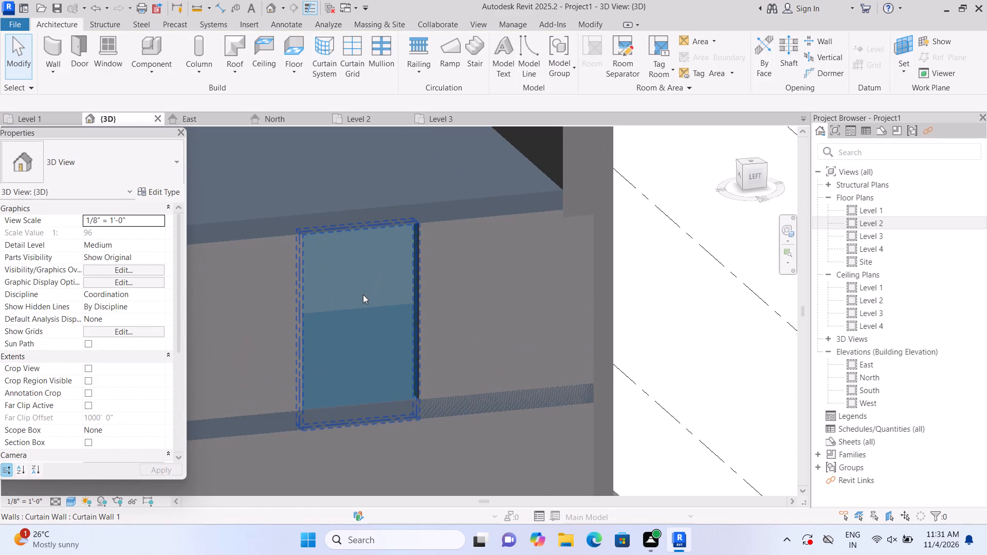
pyautogui.click(363, 294)
pyautogui.moveTo(358, 220); pyautogui.dragTo(364, 240)
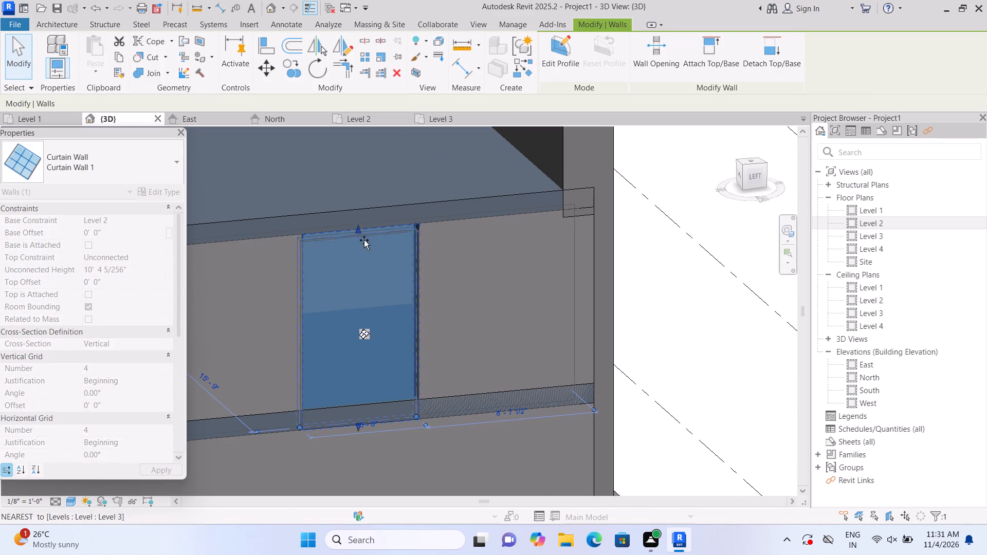
pyautogui.moveTo(364, 240); pyautogui.dragTo(371, 272)
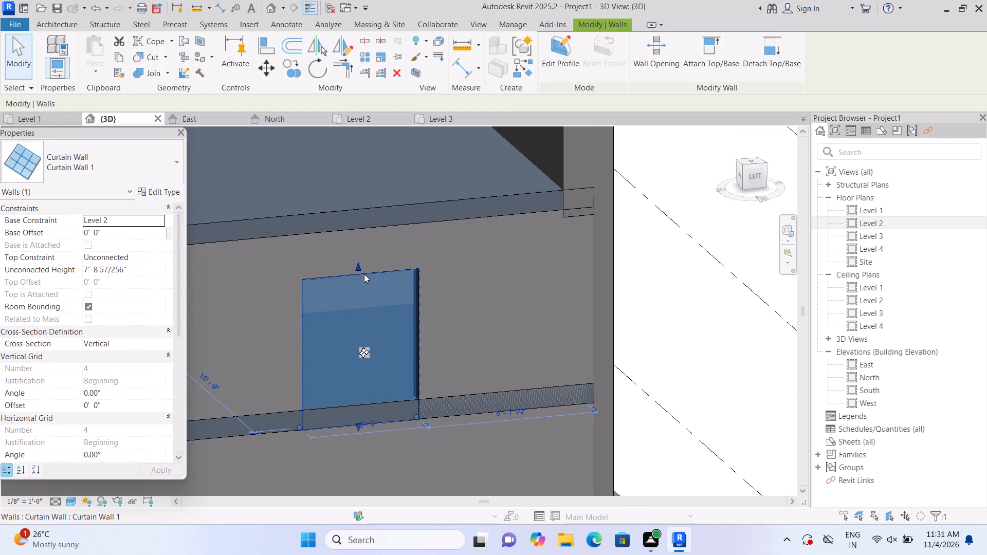
pyautogui.scroll(1, 364, 274)
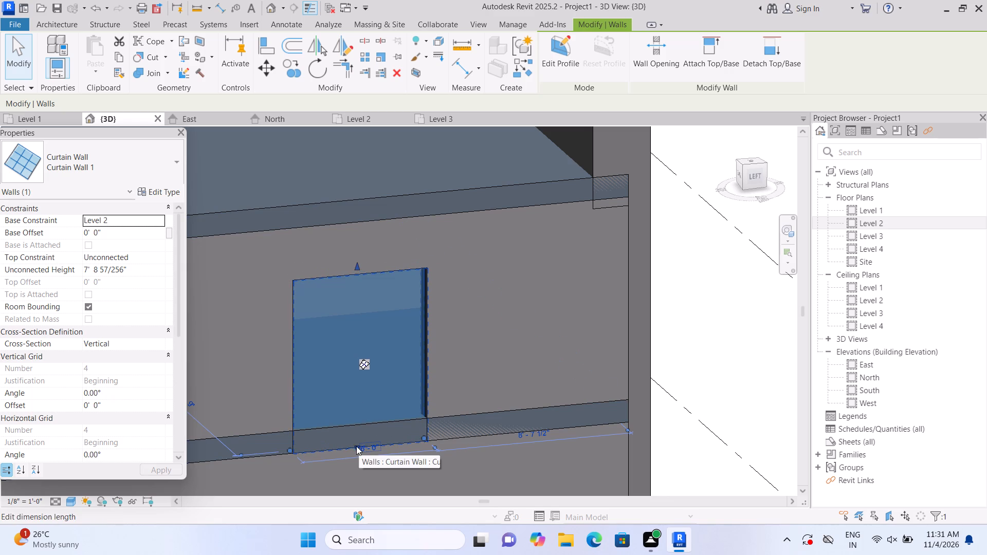
pyautogui.moveTo(356, 446); pyautogui.dragTo(360, 393)
pyautogui.moveTo(357, 264); pyautogui.dragTo(356, 261)
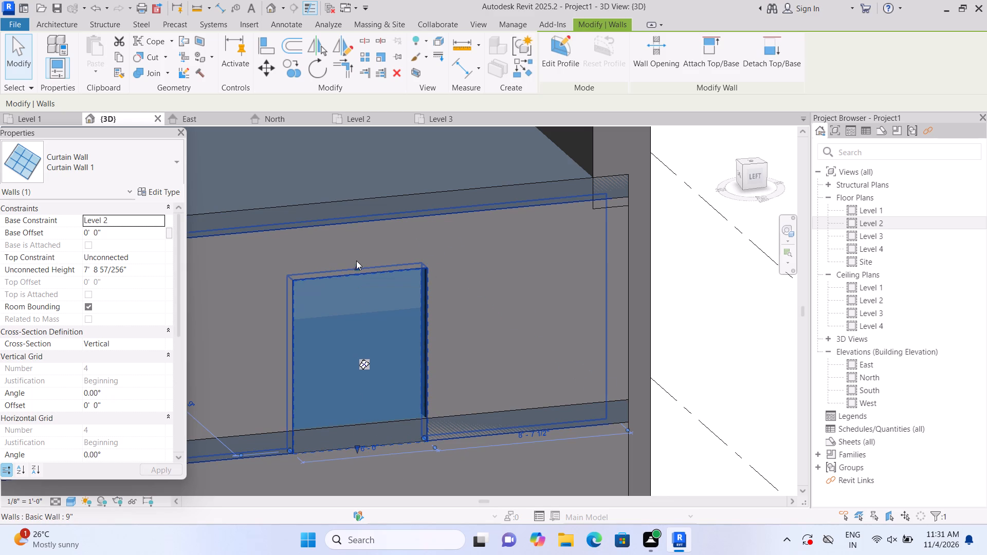
pyautogui.moveTo(356, 261); pyautogui.dragTo(356, 256)
pyautogui.scroll(1, 352, 273)
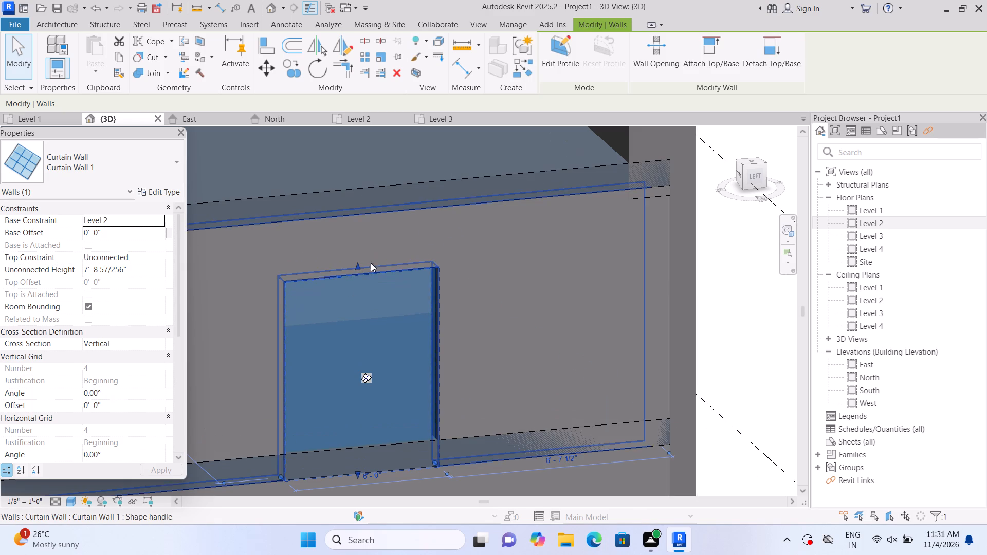
pyautogui.moveTo(357, 266); pyautogui.dragTo(358, 259)
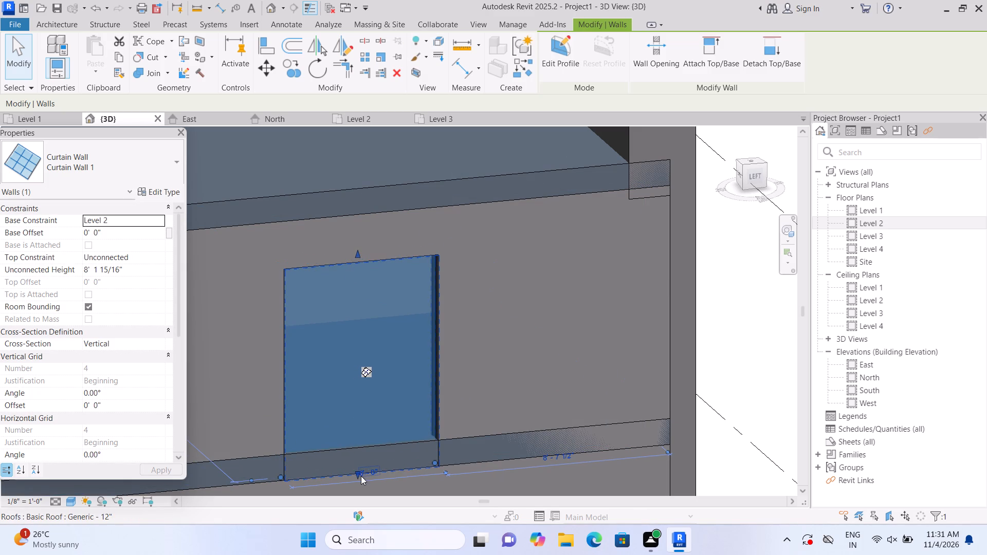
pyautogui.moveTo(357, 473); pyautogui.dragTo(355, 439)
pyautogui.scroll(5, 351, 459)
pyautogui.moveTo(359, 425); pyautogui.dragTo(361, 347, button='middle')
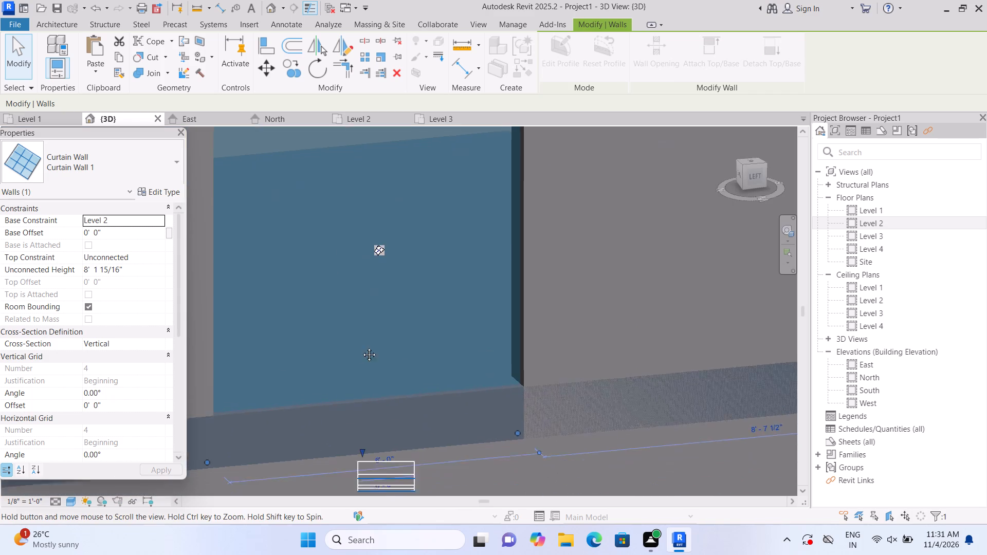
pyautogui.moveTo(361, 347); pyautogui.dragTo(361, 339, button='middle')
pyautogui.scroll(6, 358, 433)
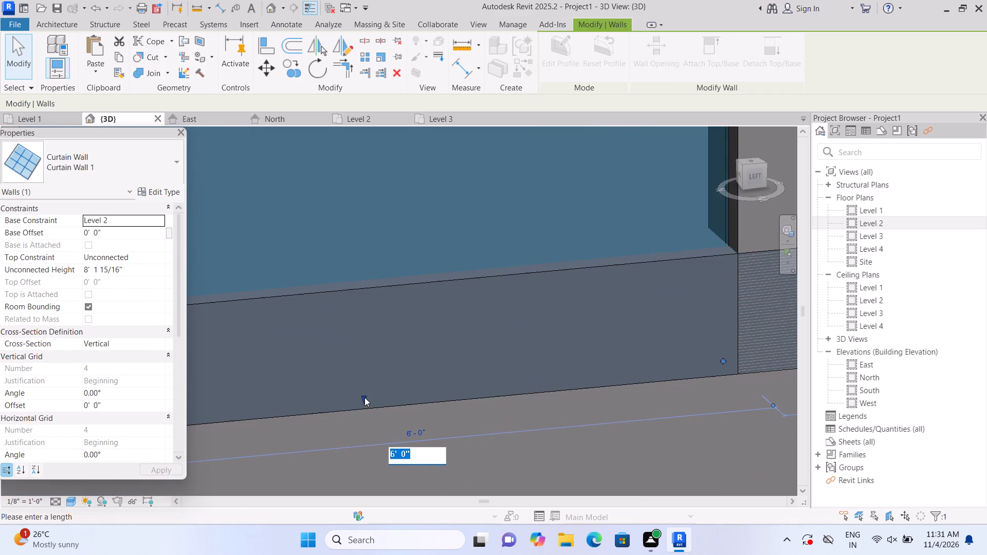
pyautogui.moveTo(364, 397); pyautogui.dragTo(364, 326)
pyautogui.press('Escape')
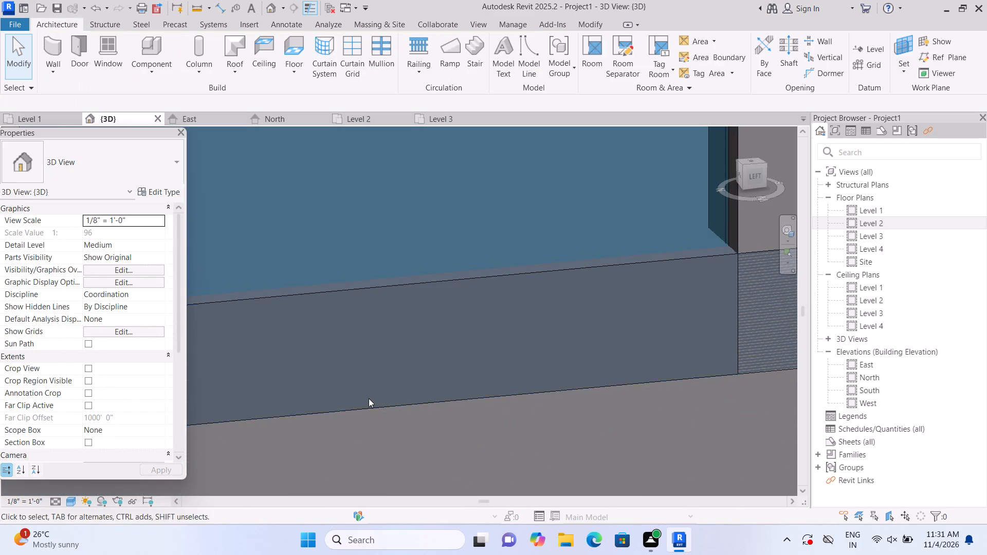
# Raise the base of the west wall's wider Level 2 curtain wall to about 1' 9 7/16" above the level.
pyautogui.click(377, 240)
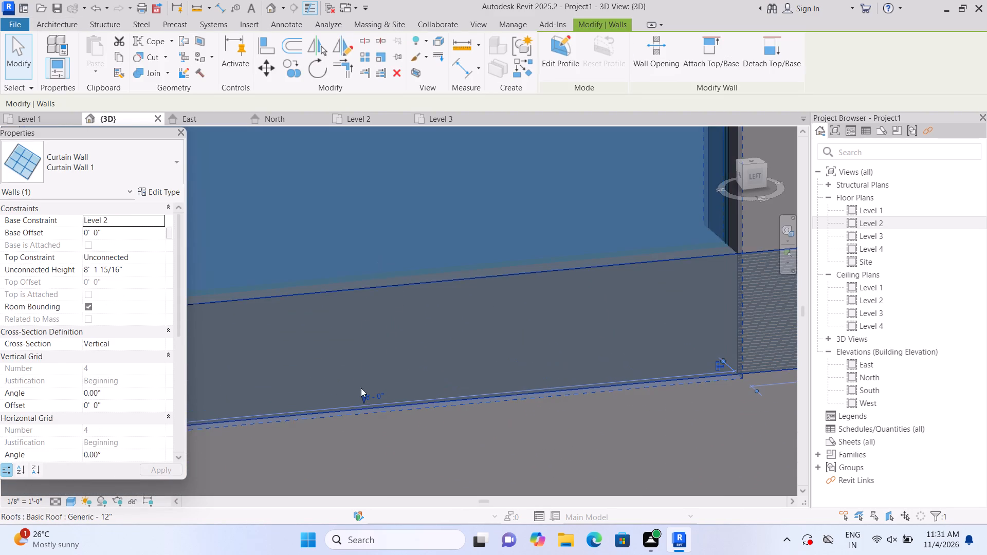
pyautogui.scroll(9, 362, 398)
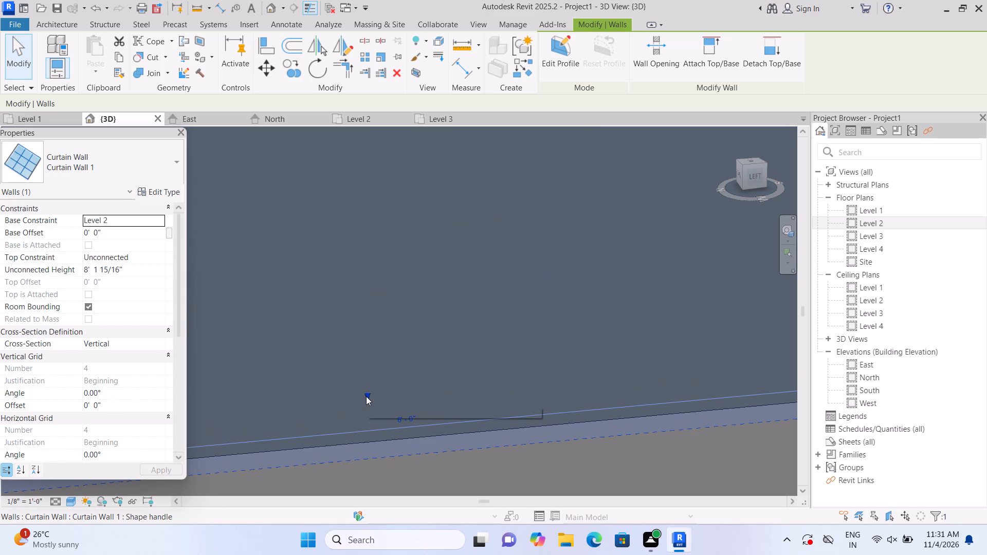
pyautogui.moveTo(367, 395); pyautogui.dragTo(373, 224)
pyautogui.scroll(-3, 360, 262)
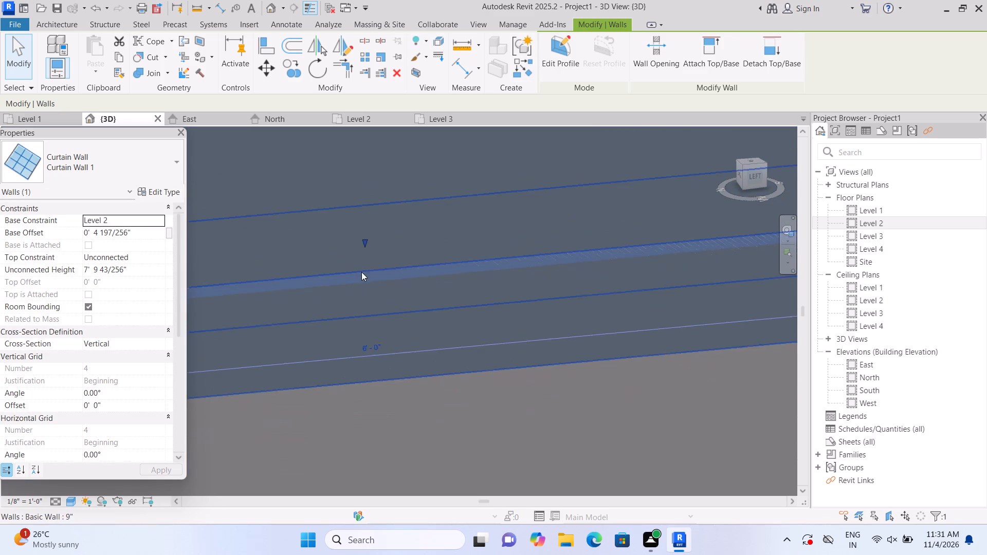
pyautogui.scroll(-7, 361, 272)
pyautogui.moveTo(374, 292); pyautogui.dragTo(393, 365, button='middle')
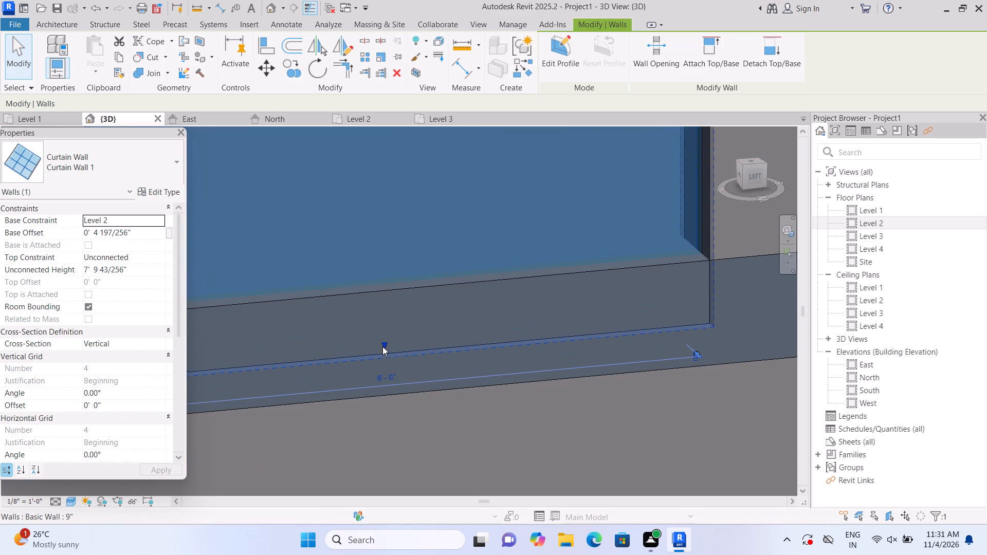
pyautogui.moveTo(383, 344); pyautogui.dragTo(384, 196)
pyautogui.scroll(-2, 393, 223)
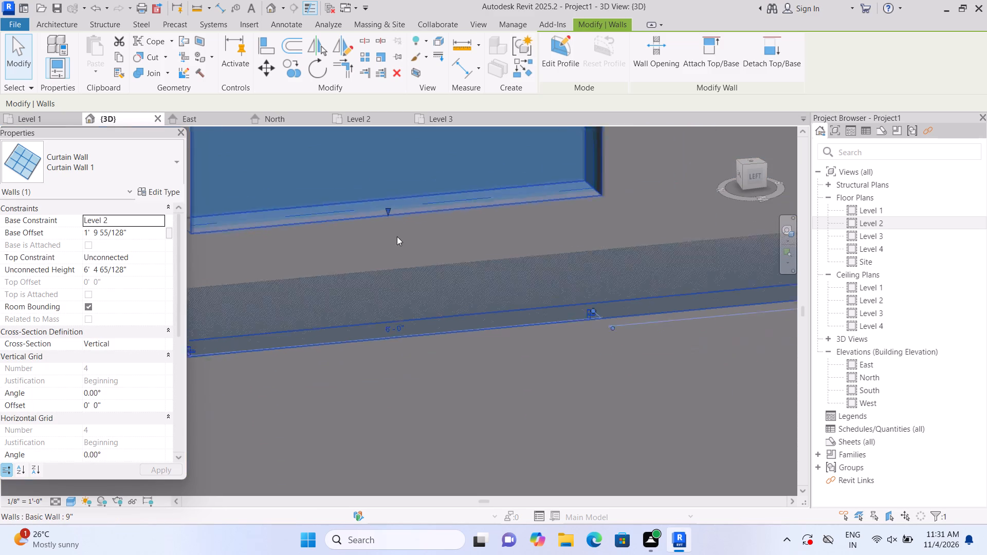
pyautogui.scroll(-5, 397, 236)
pyautogui.moveTo(404, 264); pyautogui.dragTo(419, 368, button='middle')
pyautogui.scroll(-3, 427, 363)
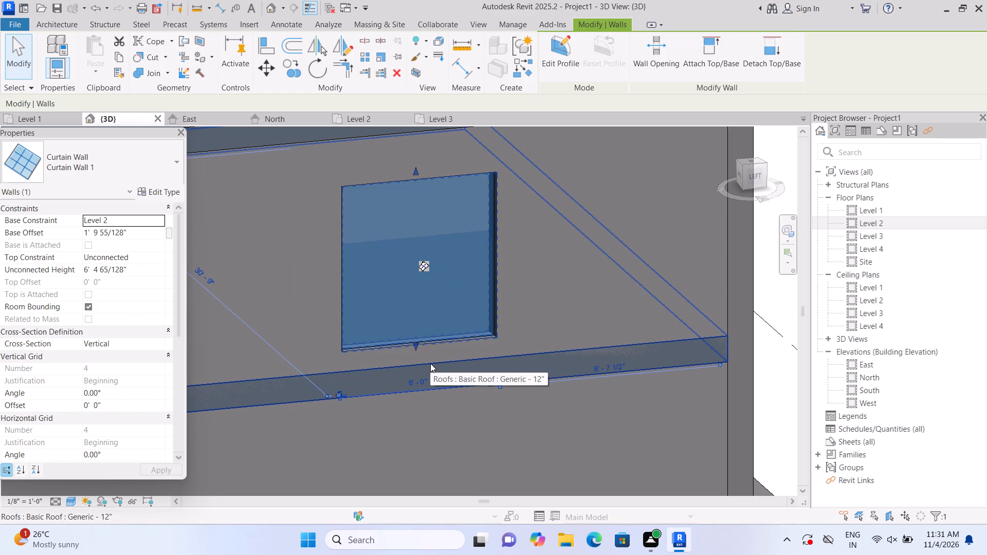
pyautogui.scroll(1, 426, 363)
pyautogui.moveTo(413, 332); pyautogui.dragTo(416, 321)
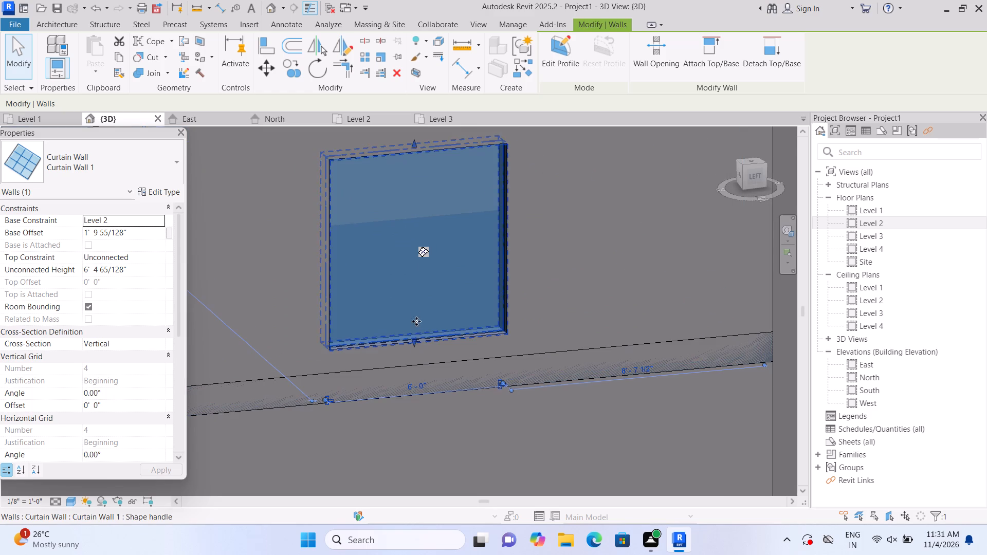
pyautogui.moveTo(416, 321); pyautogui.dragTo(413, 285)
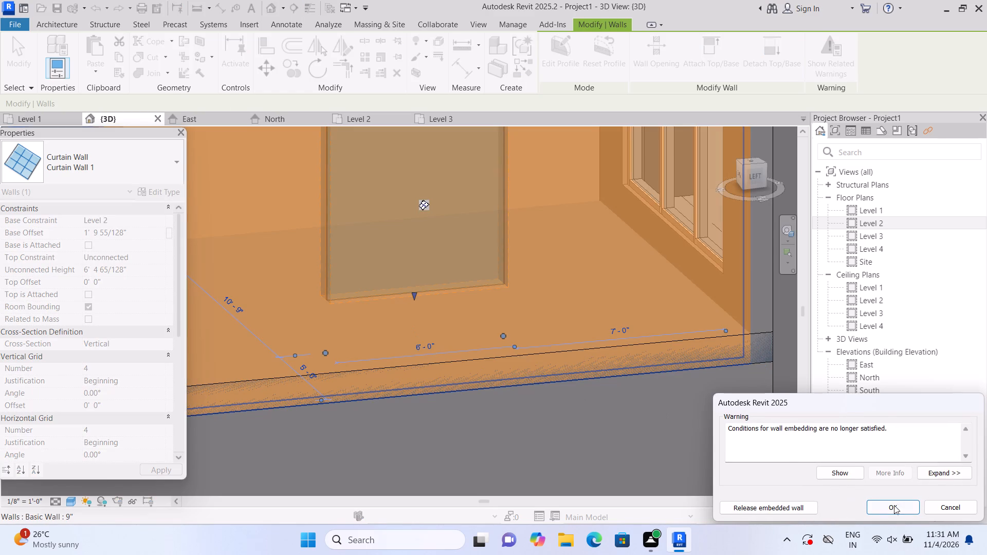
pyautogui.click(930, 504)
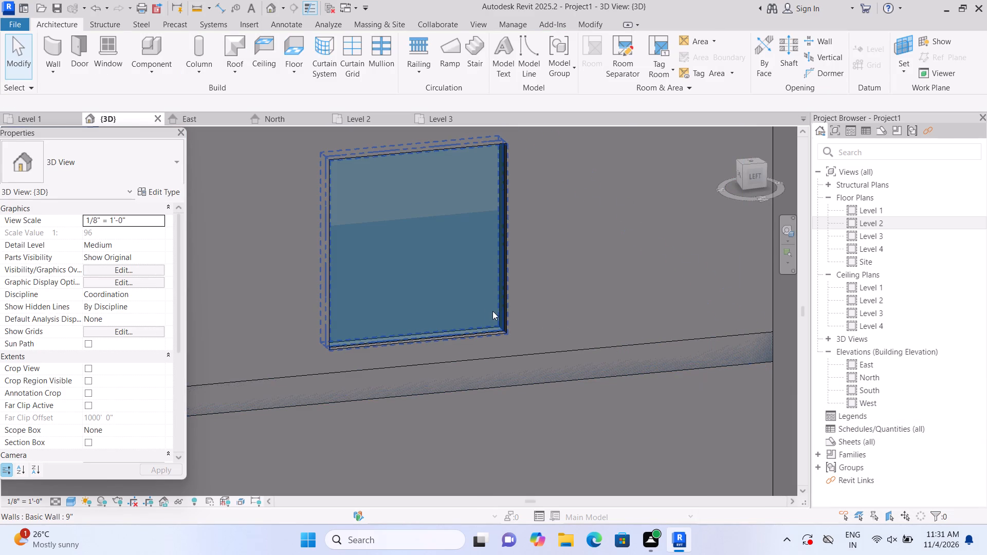
# Raise the base of the west wall's wider Level 2 curtain wall to about 3' 1 1/2" above the level.
pyautogui.click(486, 306)
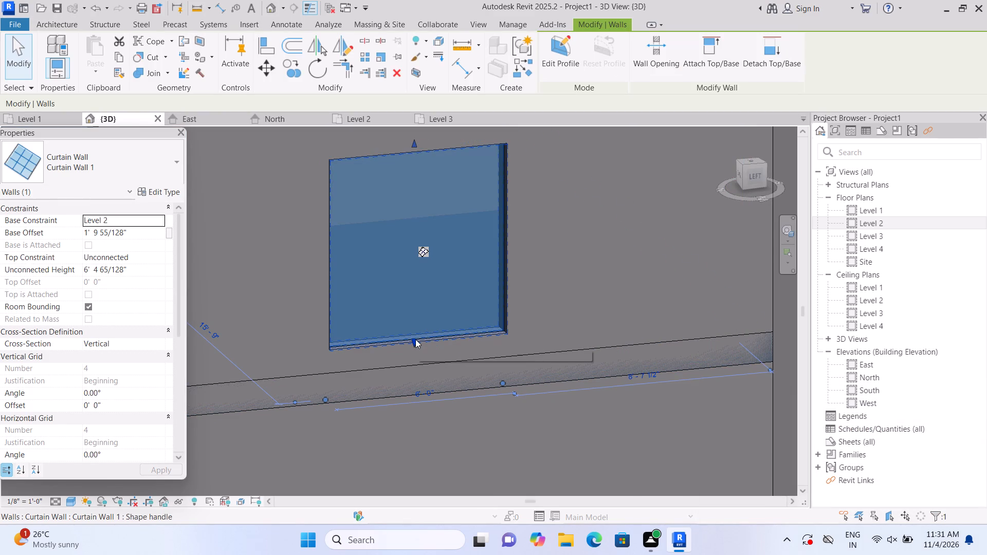
pyautogui.moveTo(413, 340); pyautogui.dragTo(415, 316)
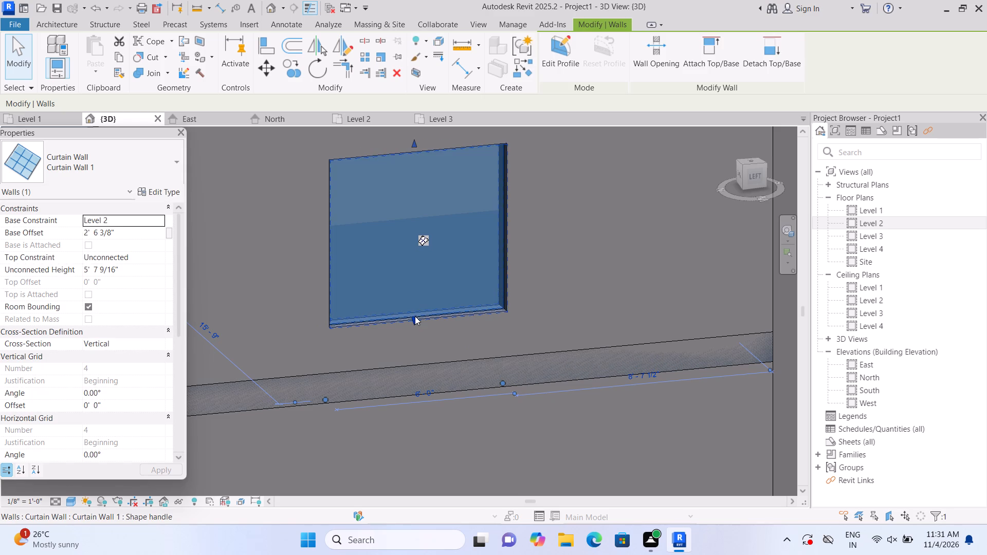
pyautogui.press('Escape')
pyautogui.scroll(-7, 415, 316)
pyautogui.scroll(-1, 639, 344)
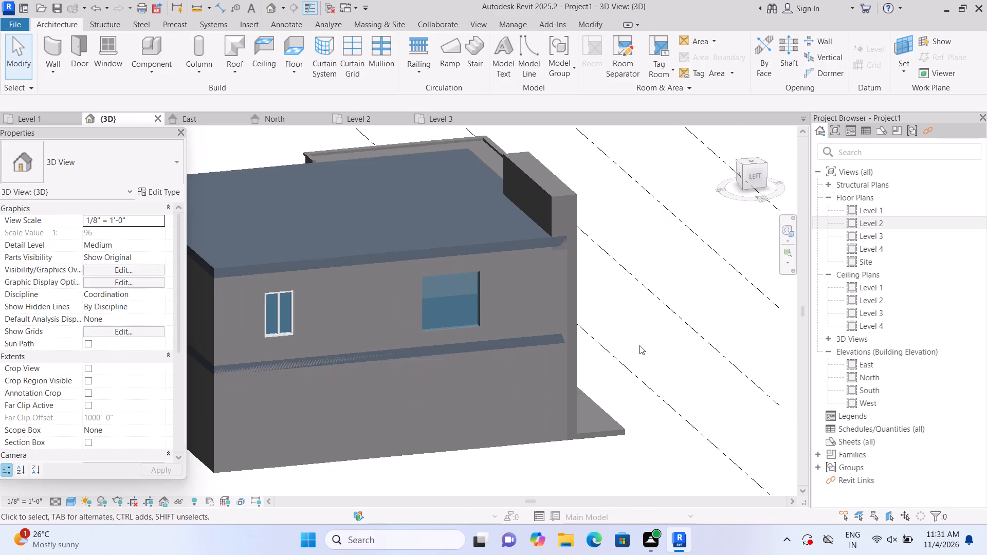
pyautogui.moveTo(619, 307); pyautogui.dragTo(626, 341, button='middle')
pyautogui.scroll(1, 466, 343)
pyautogui.click(466, 344)
pyautogui.moveTo(453, 369); pyautogui.dragTo(453, 368)
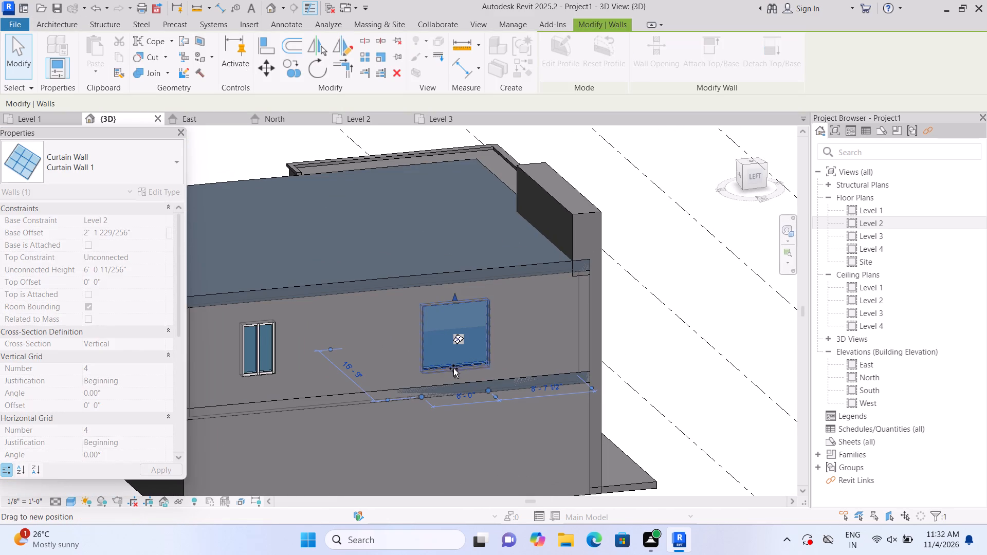
pyautogui.moveTo(453, 368); pyautogui.dragTo(454, 359)
pyautogui.click(643, 369)
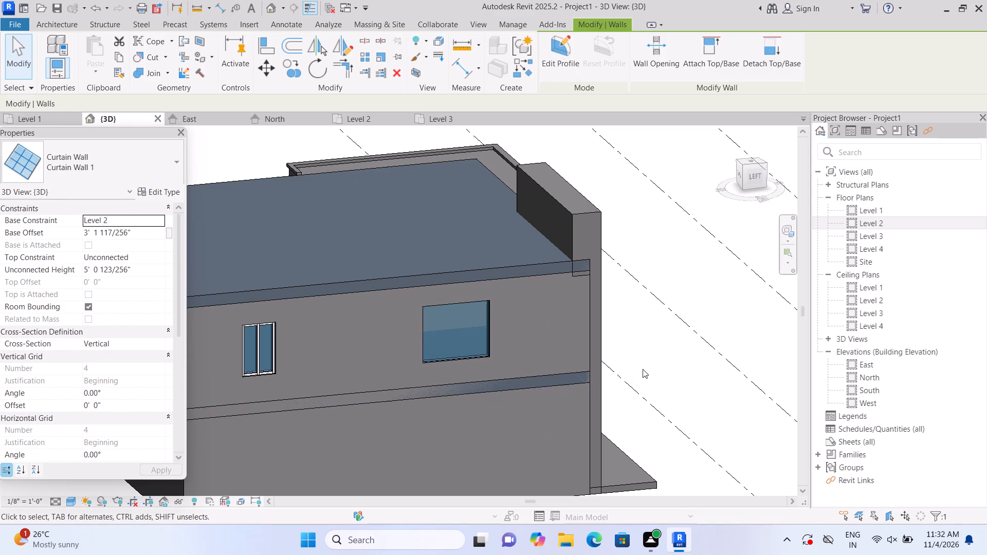
# Divide the west wall's wider Level 2 window with two vertical curtain grid lines into three equal 2' 0" panels.
pyautogui.scroll(-2, 643, 369)
pyautogui.scroll(2, 643, 369)
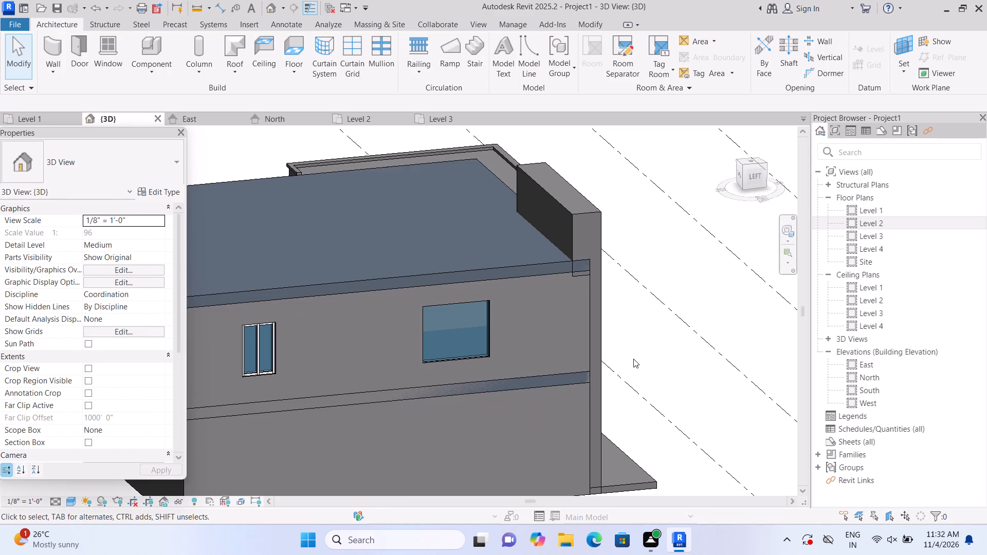
pyautogui.scroll(1, 542, 345)
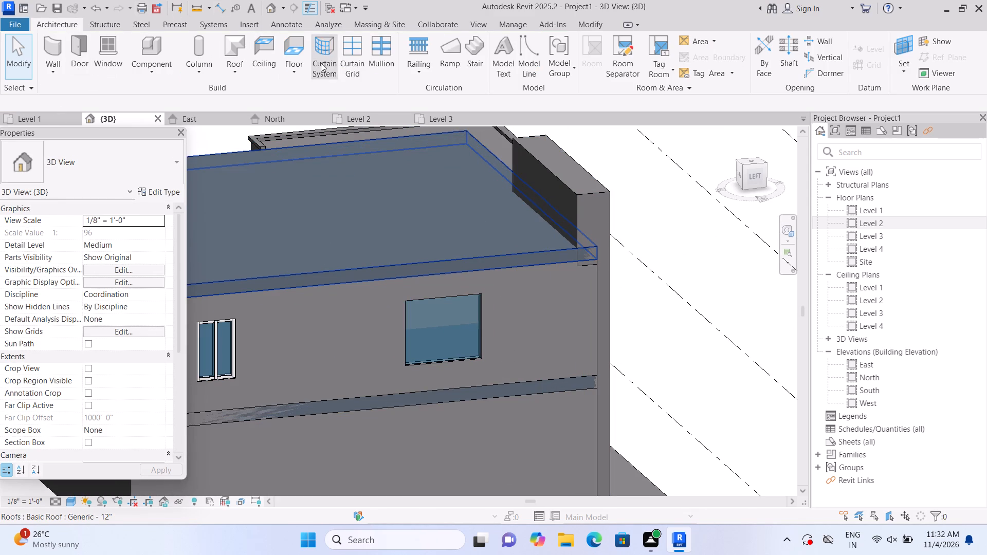
pyautogui.click(344, 61)
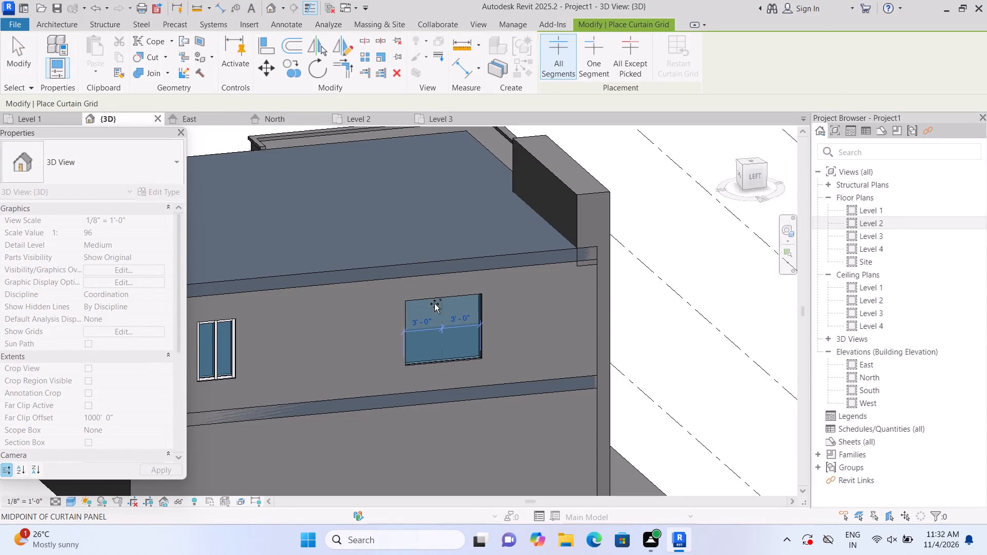
pyautogui.scroll(2, 429, 306)
pyautogui.click(429, 306)
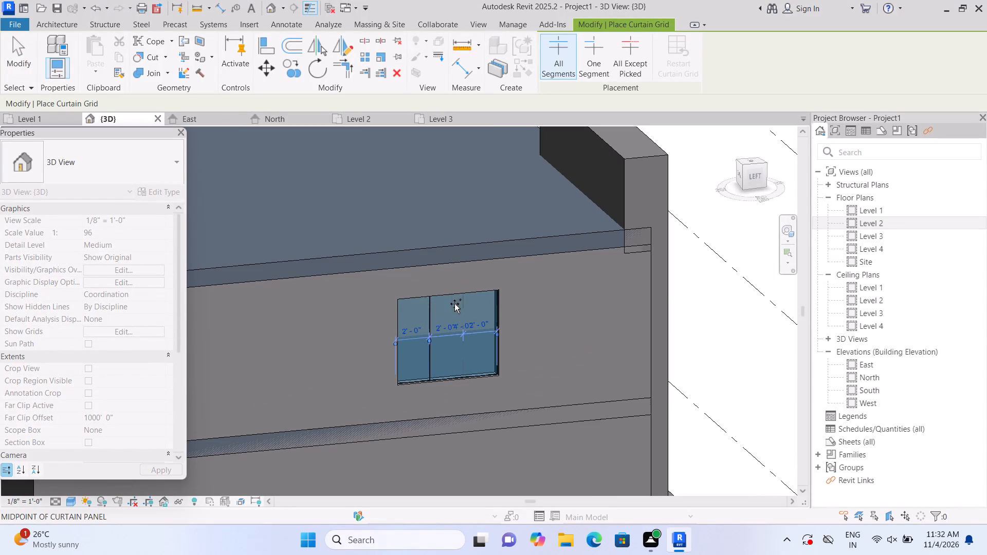
pyautogui.click(465, 302)
pyautogui.press('Escape')
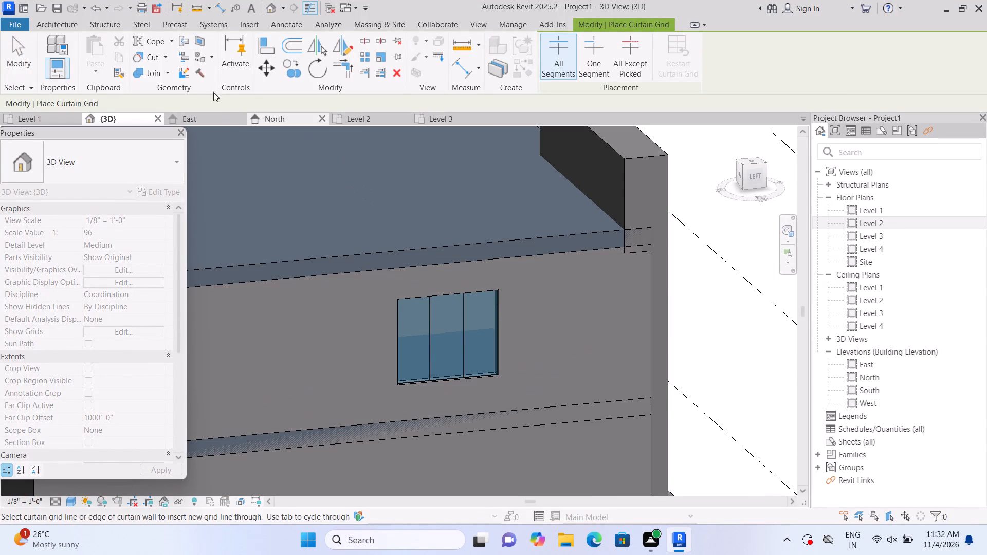
# Place 2.5" x 5" rectangular mullions on both grid lines and all four edges of the west wall's wider Level 2 window.
pyautogui.click(54, 24)
pyautogui.click(388, 62)
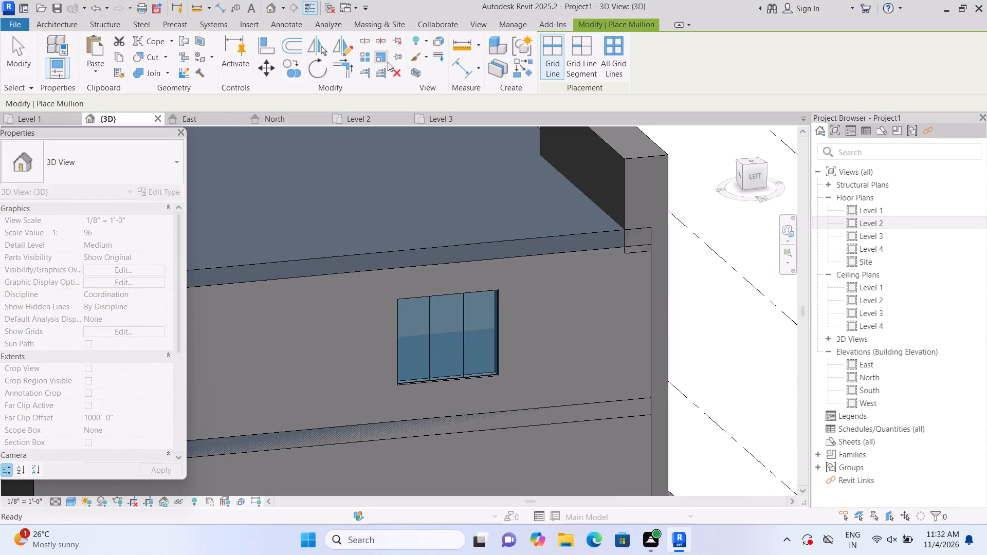
pyautogui.click(429, 313)
pyautogui.click(464, 312)
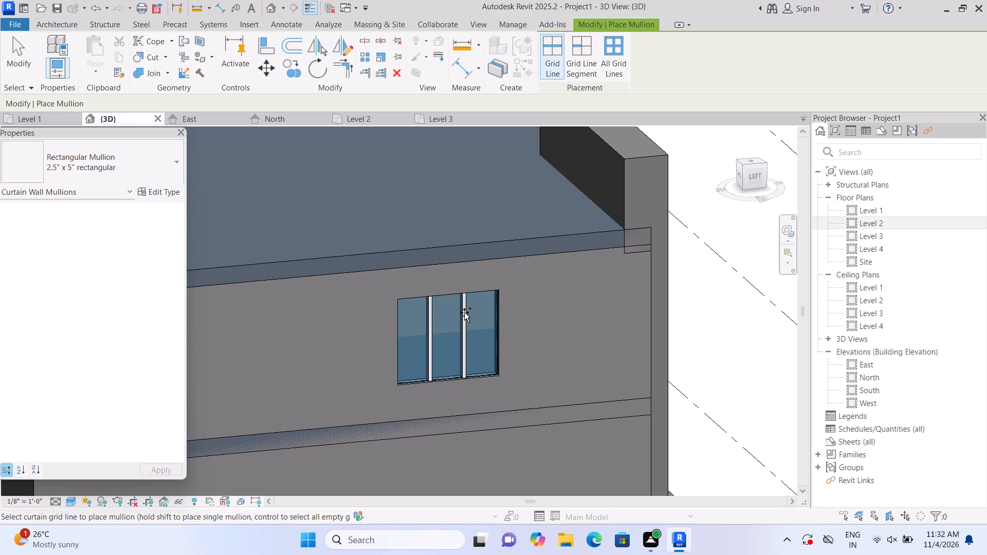
pyautogui.click(499, 317)
pyautogui.click(480, 294)
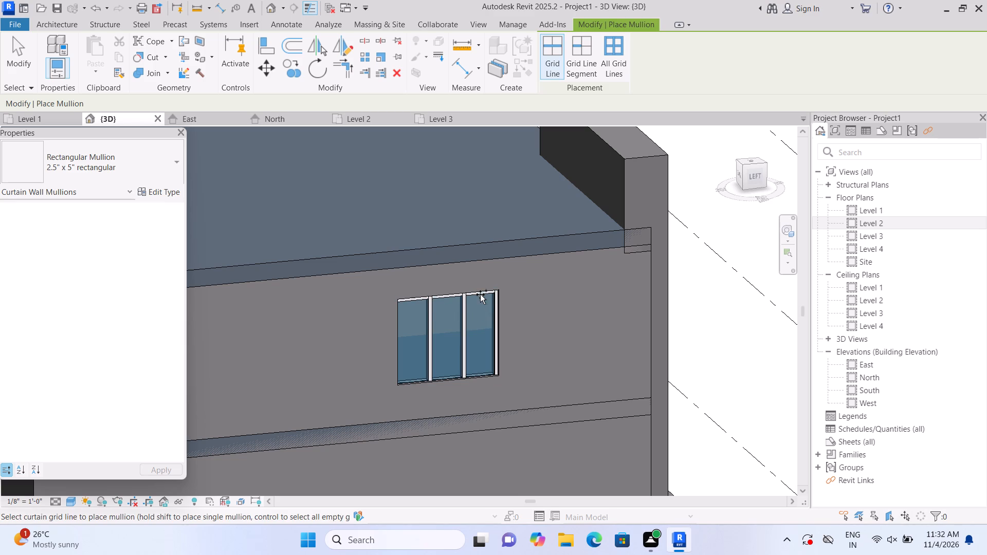
pyautogui.click(402, 335)
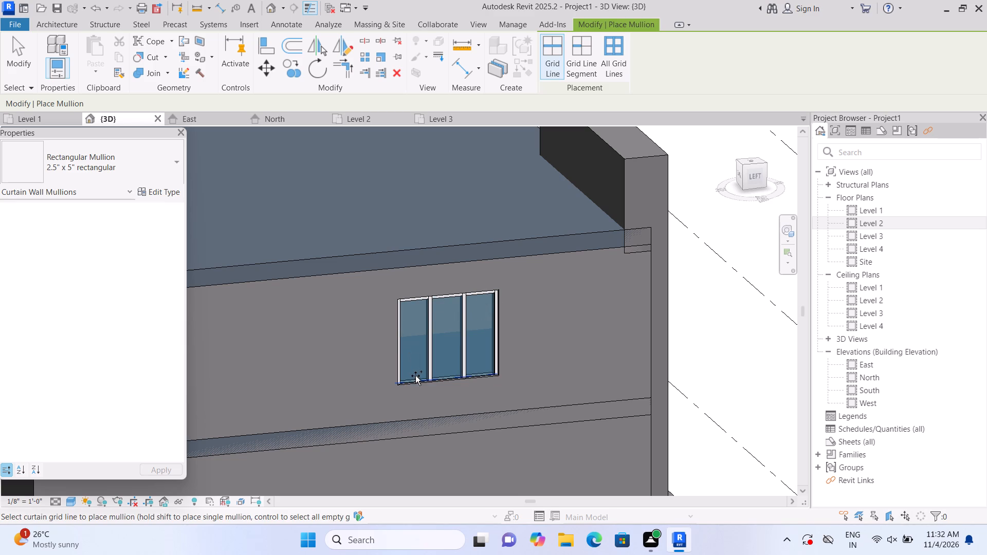
pyautogui.click(416, 377)
pyautogui.scroll(-7, 420, 372)
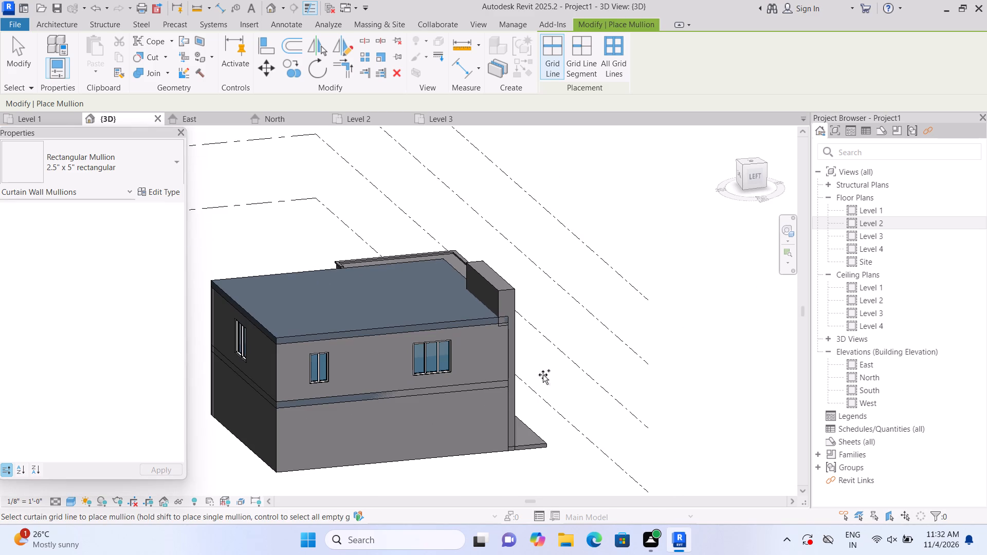
pyautogui.press('Escape')
# Open the Level 2 floor plan.
pyautogui.doubleClick(852, 212)
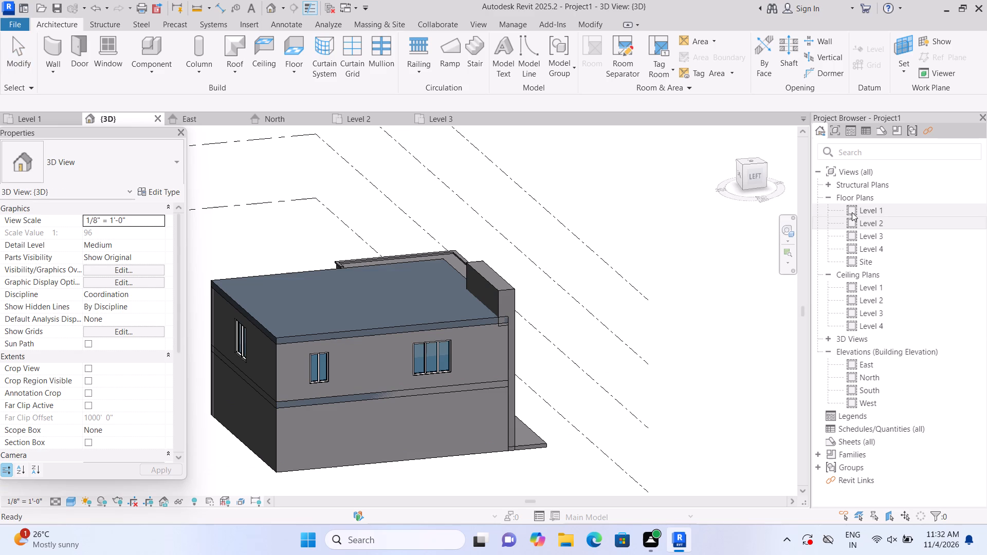
pyautogui.doubleClick(853, 225)
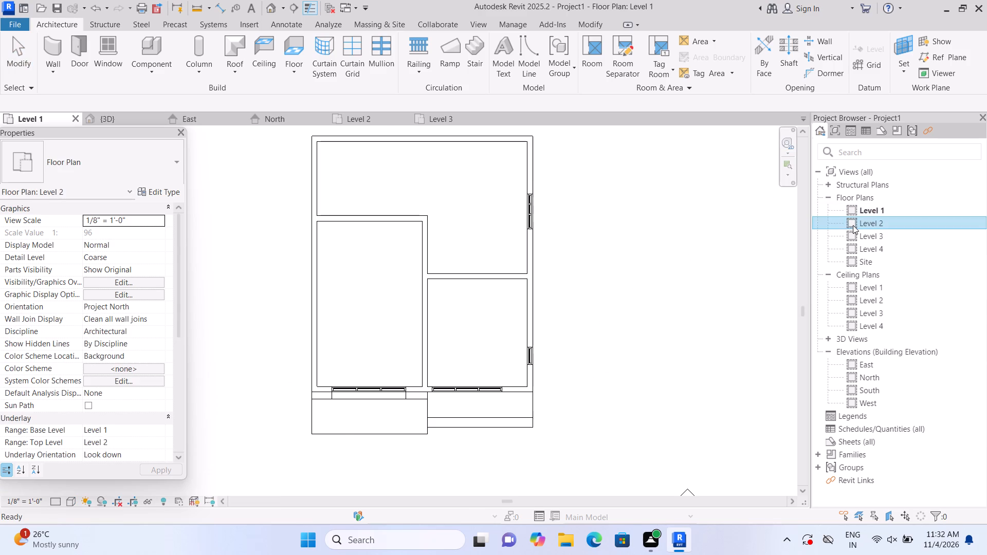
pyautogui.scroll(-1, 721, 268)
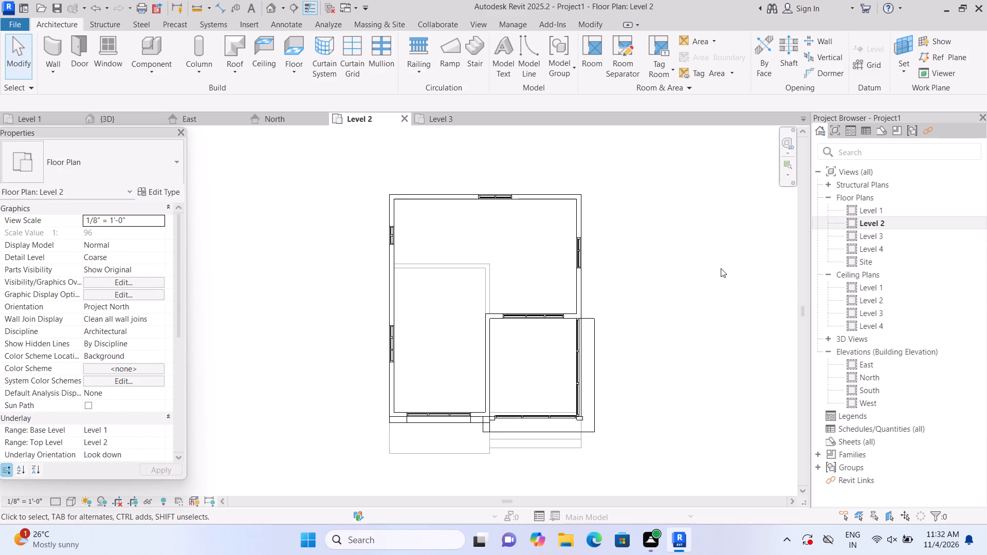
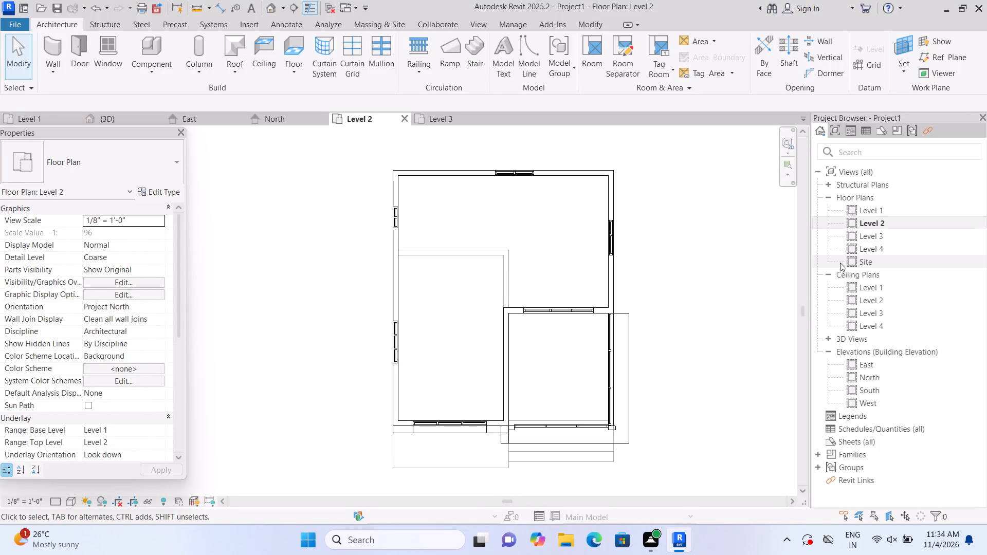
# In the Level 1 plan, draw a curtain wall about 5' 6" long in the rear (north) wall and cut its opening.
pyautogui.doubleClick(854, 208)
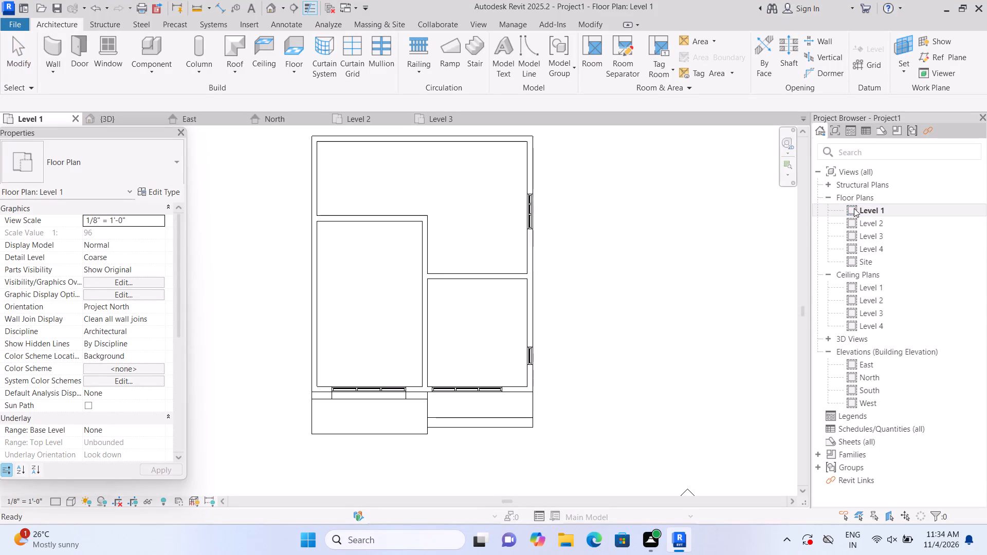
pyautogui.scroll(-2, 788, 287)
pyautogui.moveTo(691, 300); pyautogui.dragTo(694, 319, button='middle')
pyautogui.scroll(1, 691, 319)
pyautogui.click(55, 51)
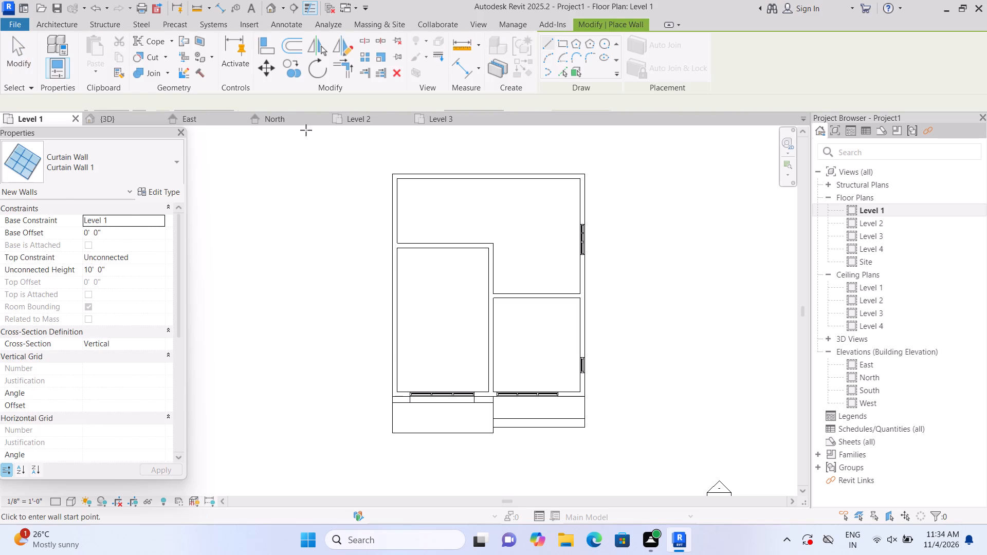
pyautogui.click(504, 177)
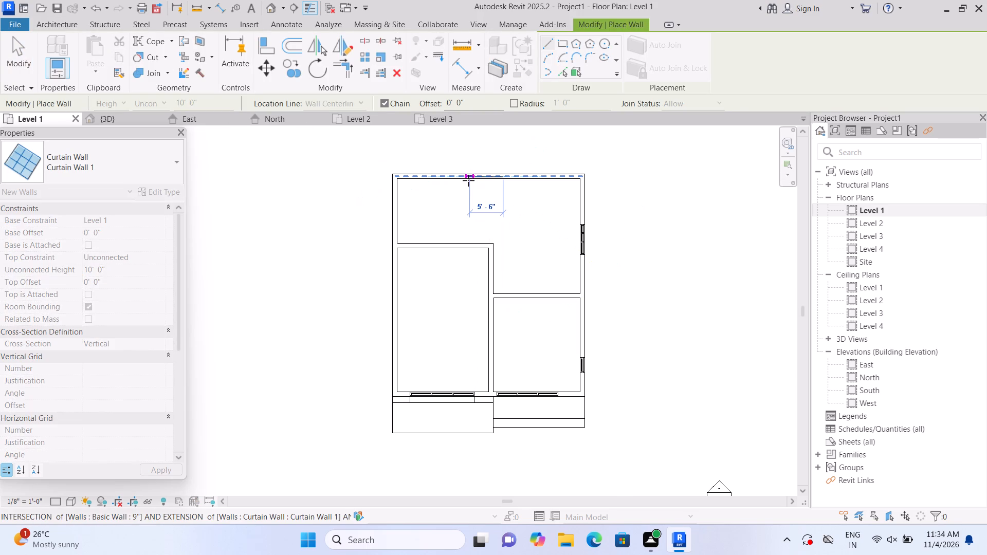
pyautogui.click(468, 180)
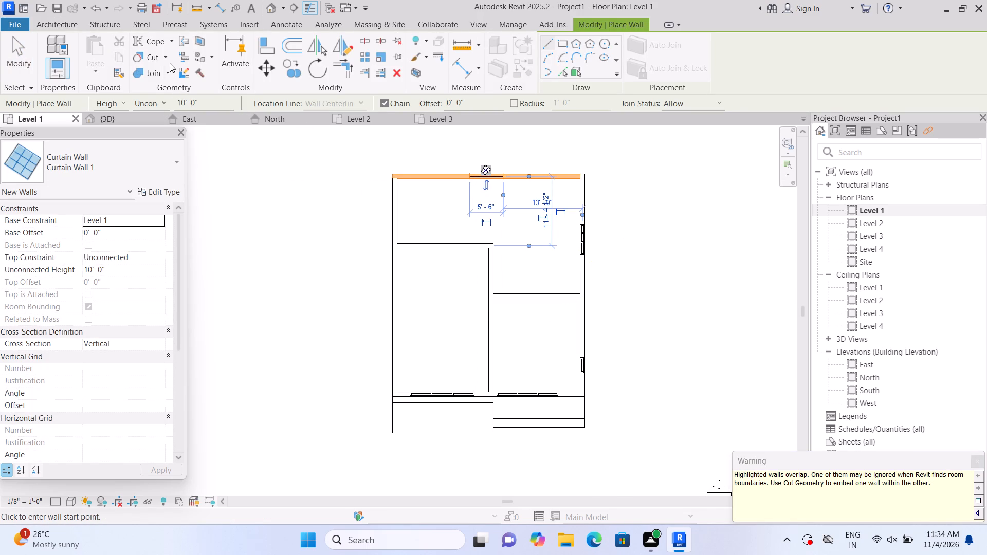
pyautogui.click(164, 54)
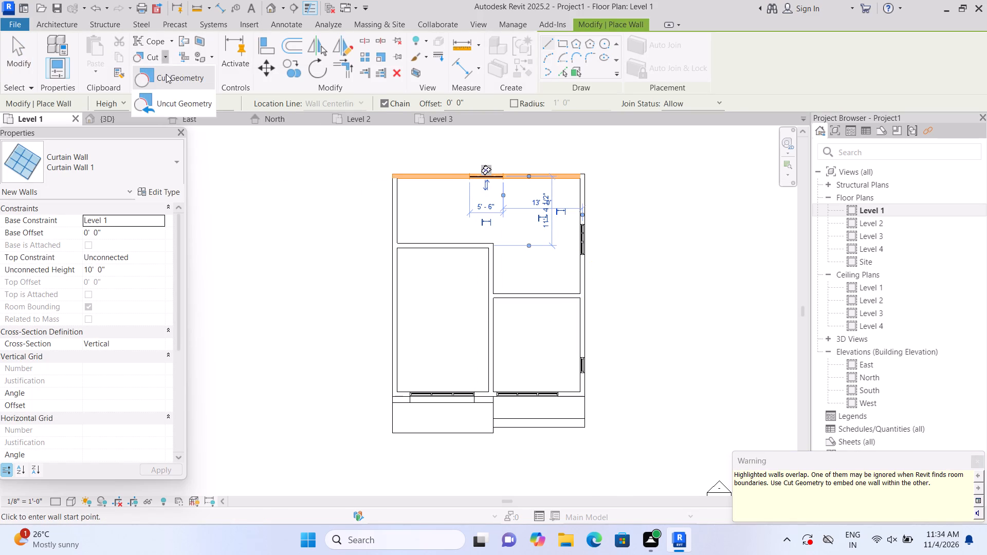
pyautogui.click(166, 74)
pyautogui.click(441, 180)
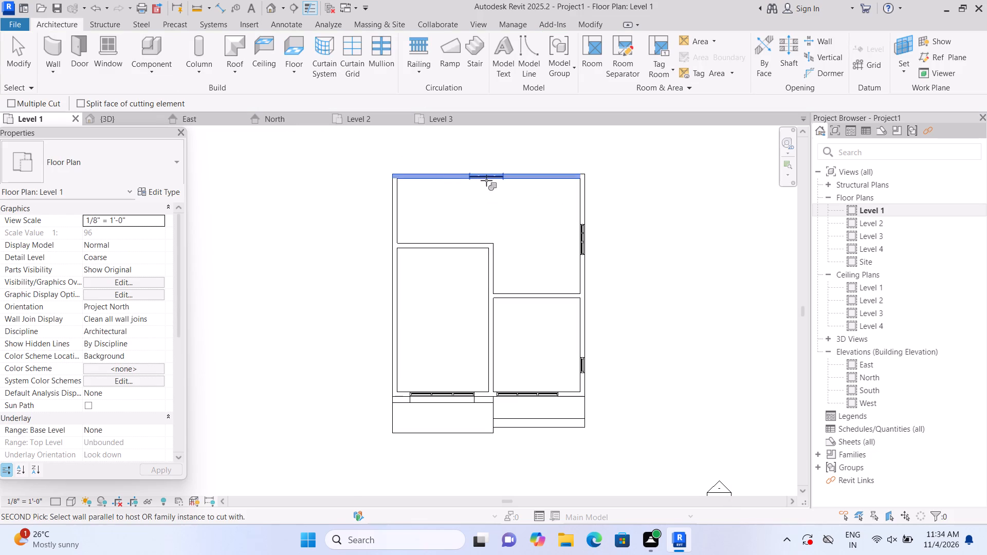
pyautogui.click(486, 180)
# Draw a curtain wall about 5' 6" long in the west wall beside the large front room and cut its opening.
pyautogui.click(56, 49)
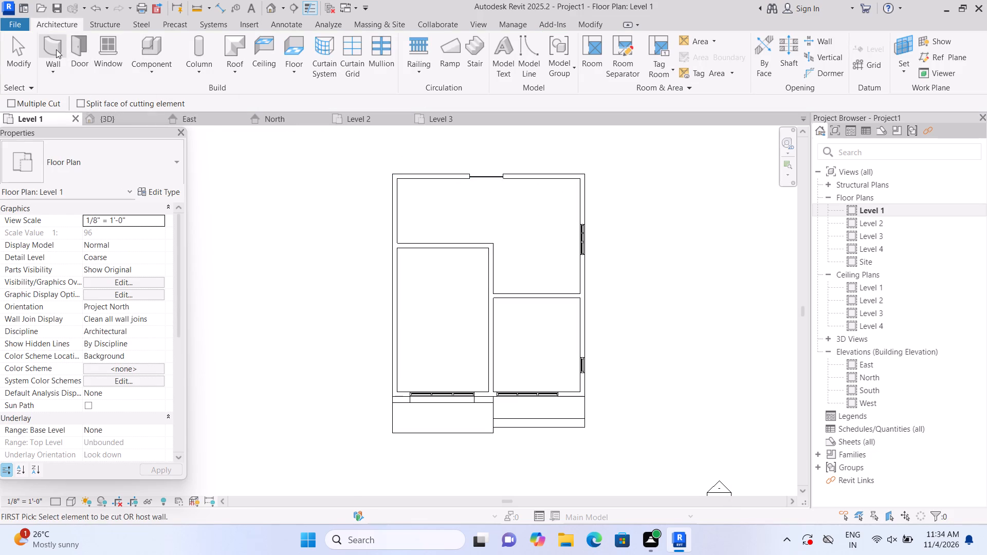
pyautogui.click(392, 337)
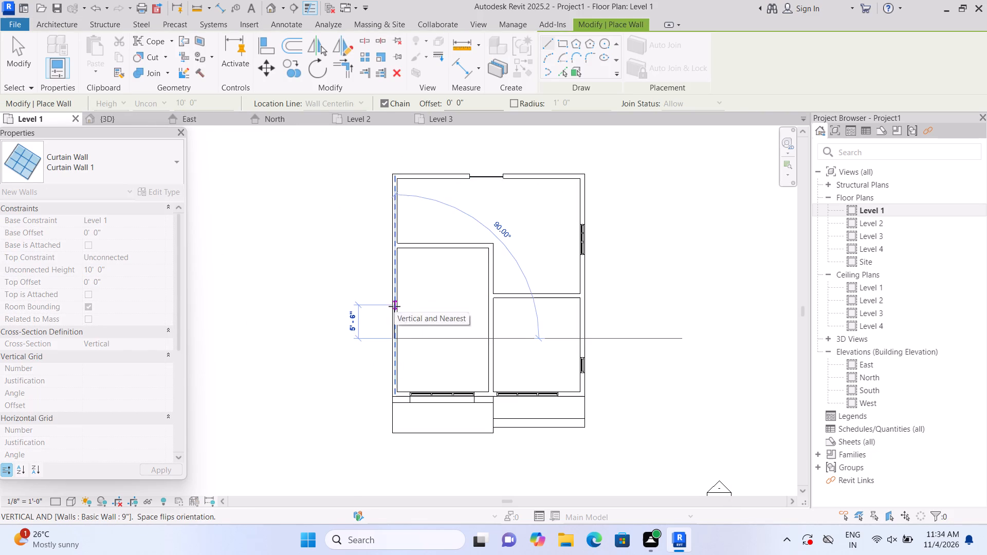
pyautogui.click(394, 306)
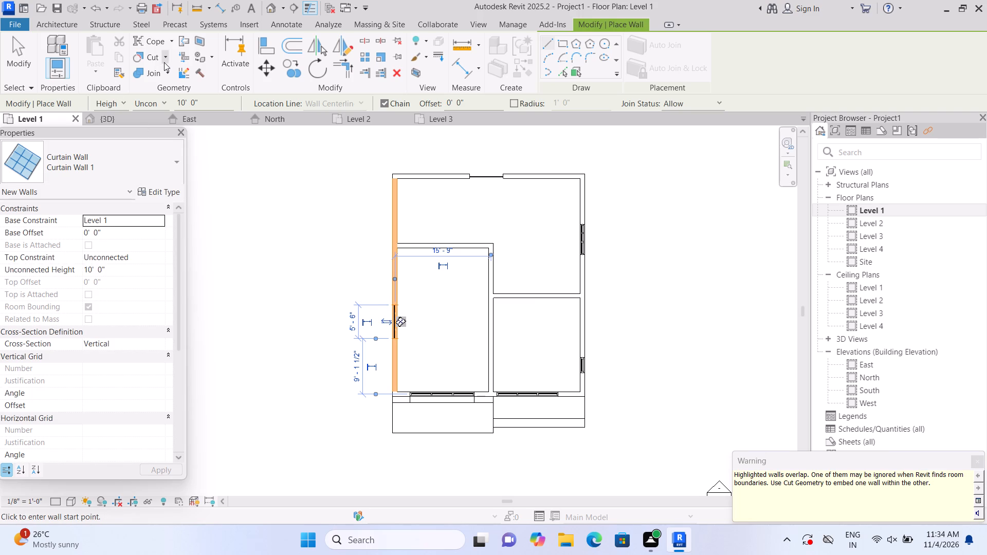
pyautogui.click(164, 63)
pyautogui.click(168, 78)
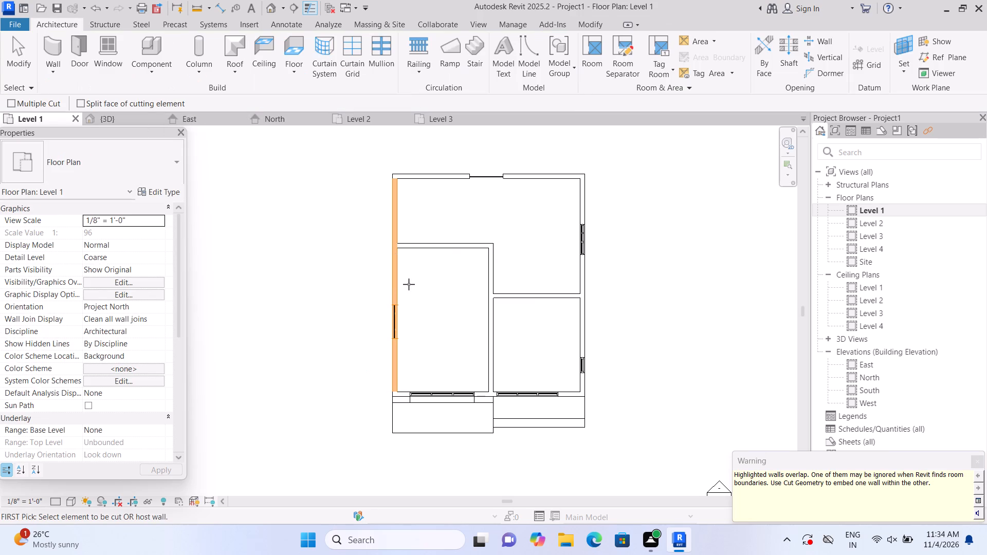
pyautogui.click(394, 289)
pyautogui.click(394, 318)
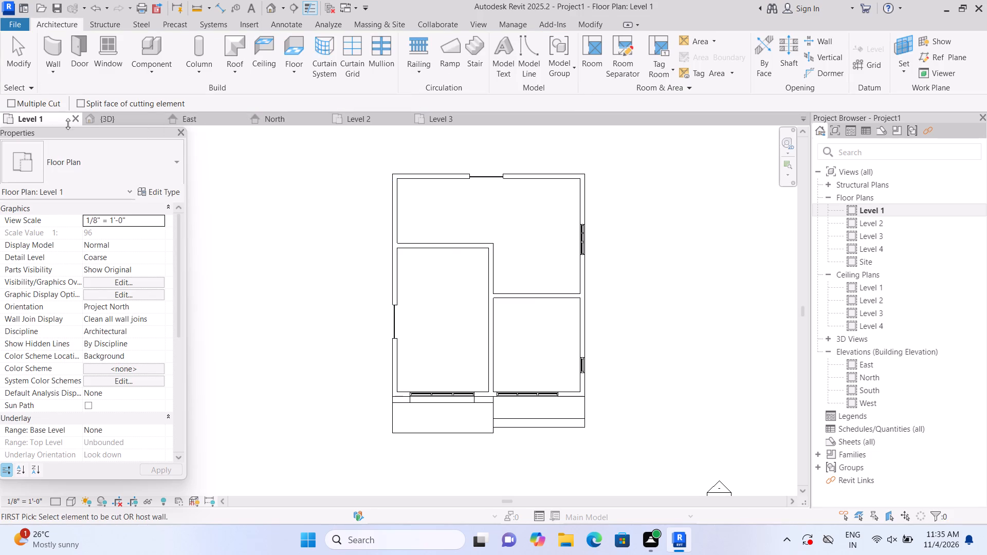
pyautogui.click(53, 50)
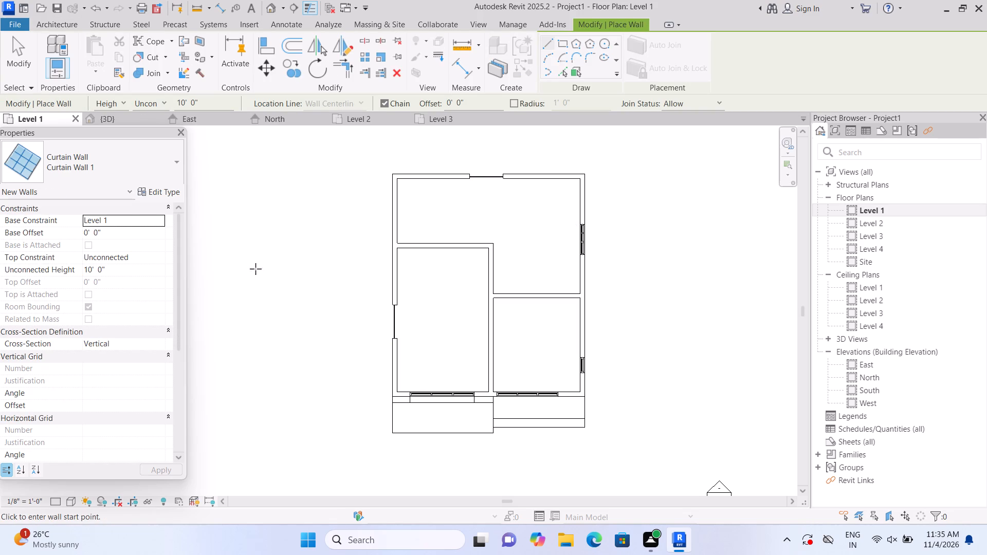
pyautogui.press('Escape')
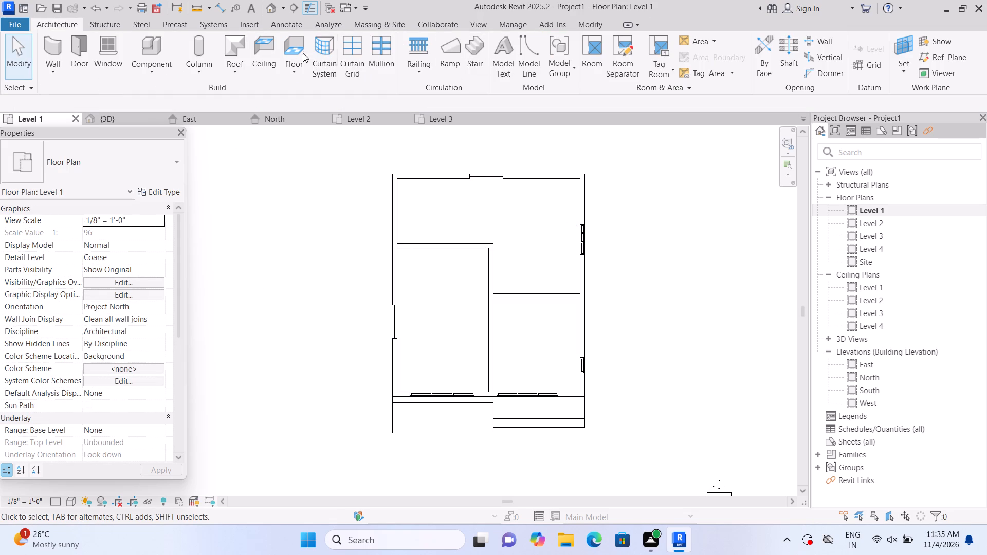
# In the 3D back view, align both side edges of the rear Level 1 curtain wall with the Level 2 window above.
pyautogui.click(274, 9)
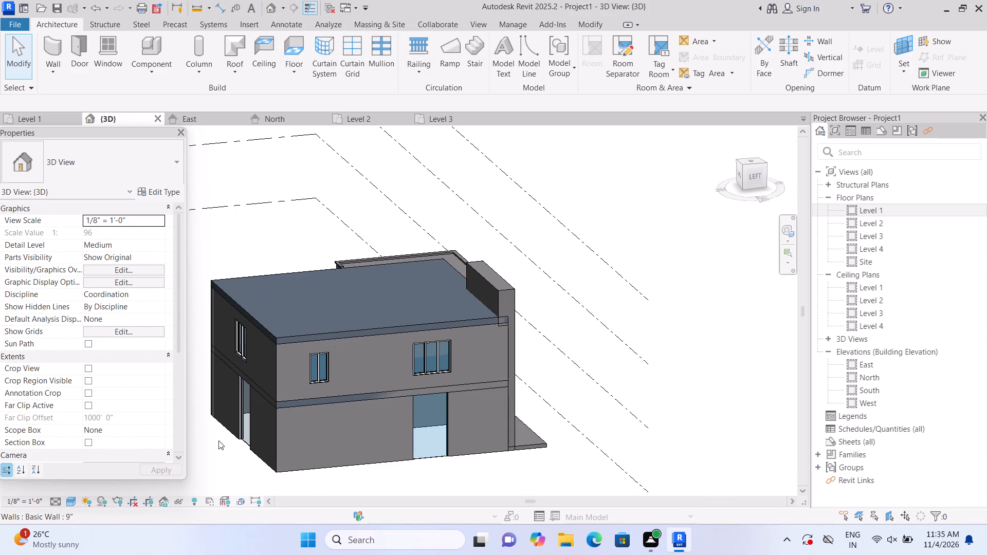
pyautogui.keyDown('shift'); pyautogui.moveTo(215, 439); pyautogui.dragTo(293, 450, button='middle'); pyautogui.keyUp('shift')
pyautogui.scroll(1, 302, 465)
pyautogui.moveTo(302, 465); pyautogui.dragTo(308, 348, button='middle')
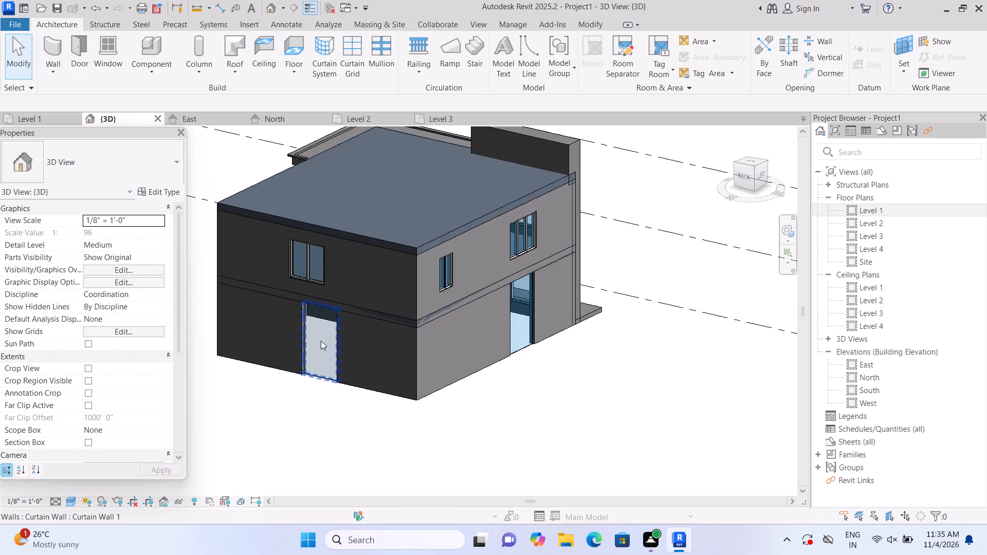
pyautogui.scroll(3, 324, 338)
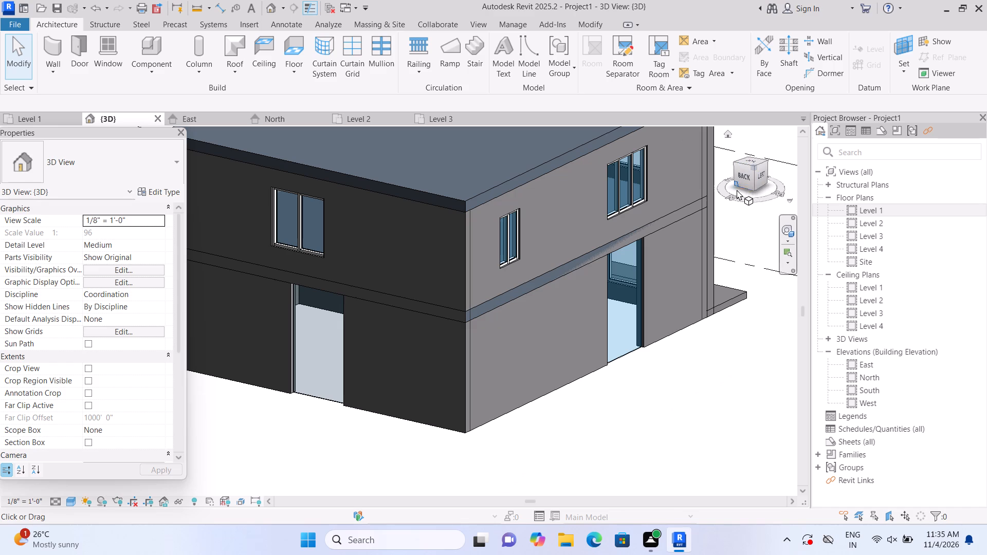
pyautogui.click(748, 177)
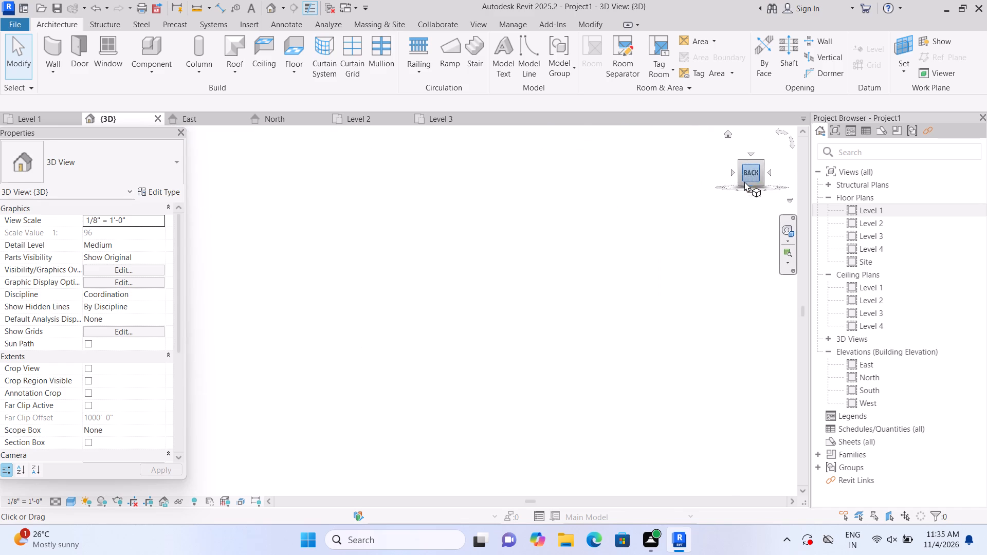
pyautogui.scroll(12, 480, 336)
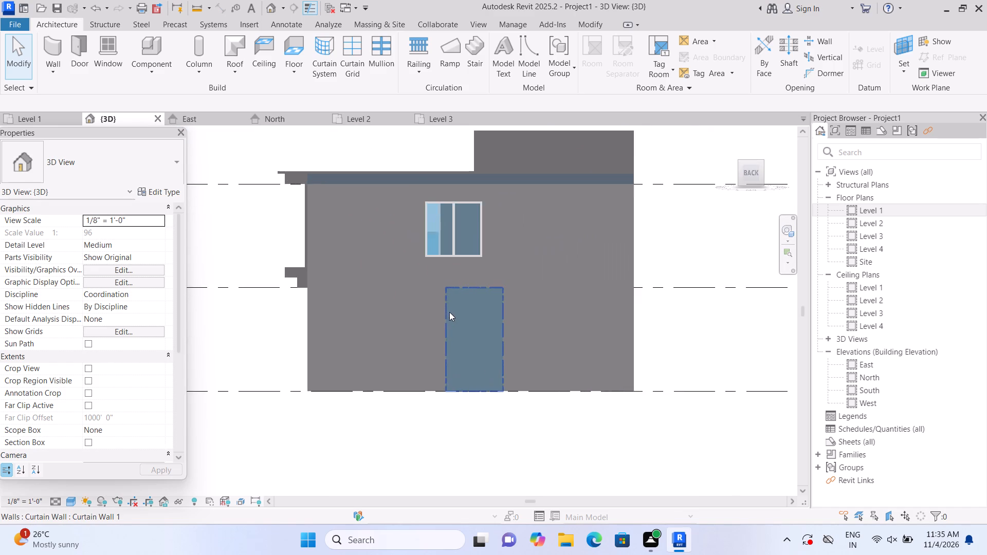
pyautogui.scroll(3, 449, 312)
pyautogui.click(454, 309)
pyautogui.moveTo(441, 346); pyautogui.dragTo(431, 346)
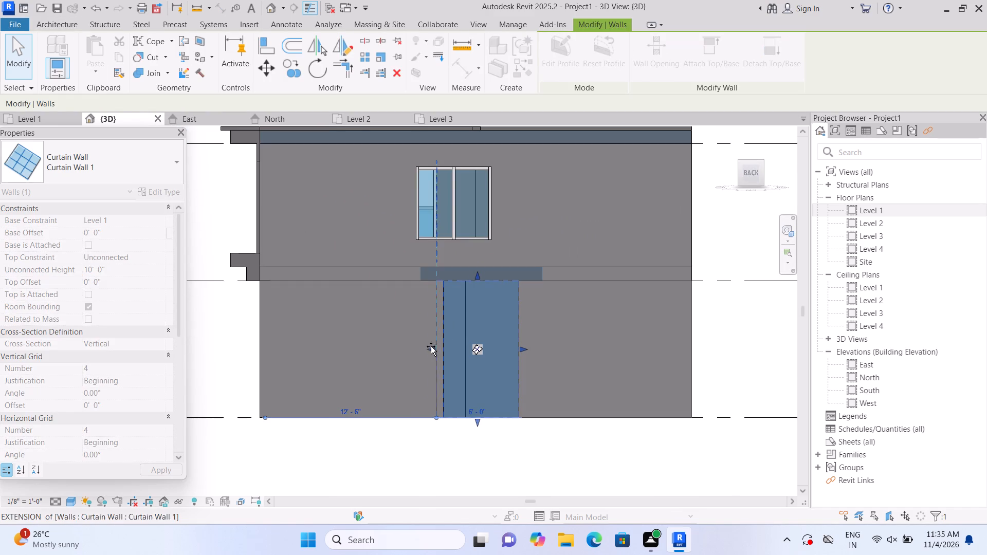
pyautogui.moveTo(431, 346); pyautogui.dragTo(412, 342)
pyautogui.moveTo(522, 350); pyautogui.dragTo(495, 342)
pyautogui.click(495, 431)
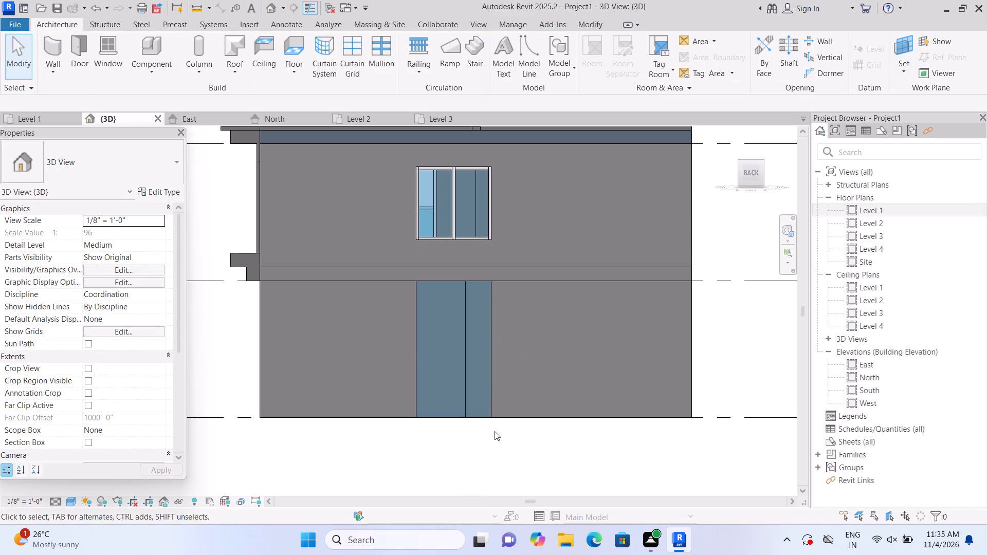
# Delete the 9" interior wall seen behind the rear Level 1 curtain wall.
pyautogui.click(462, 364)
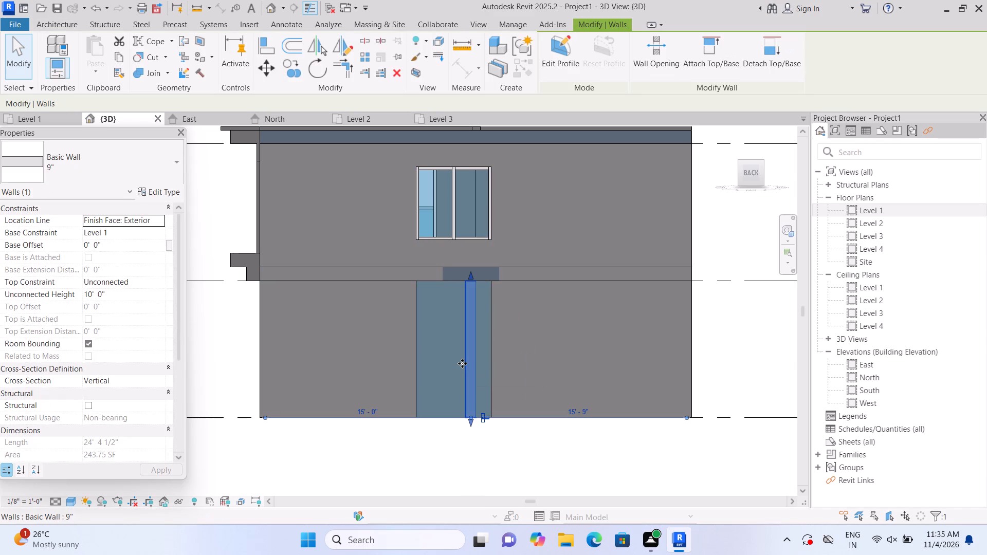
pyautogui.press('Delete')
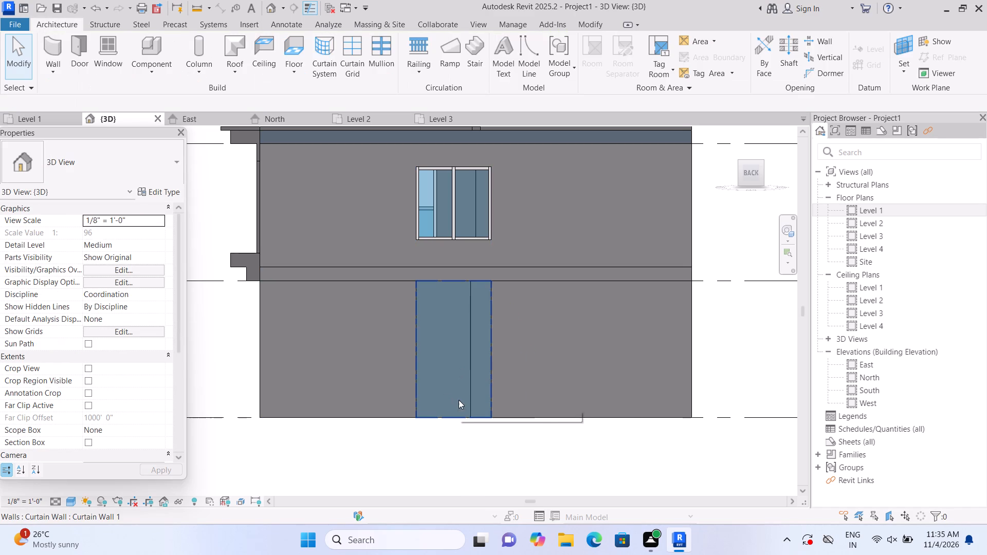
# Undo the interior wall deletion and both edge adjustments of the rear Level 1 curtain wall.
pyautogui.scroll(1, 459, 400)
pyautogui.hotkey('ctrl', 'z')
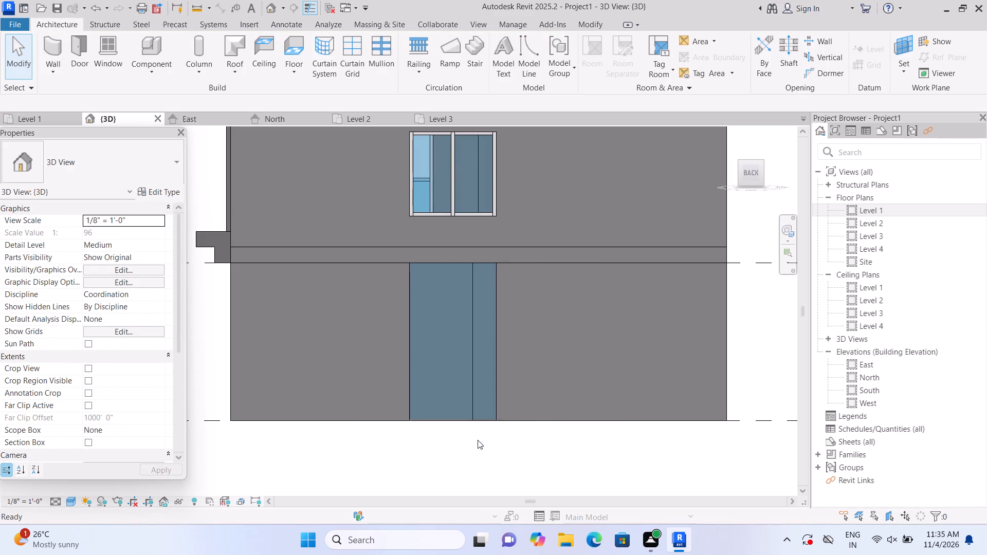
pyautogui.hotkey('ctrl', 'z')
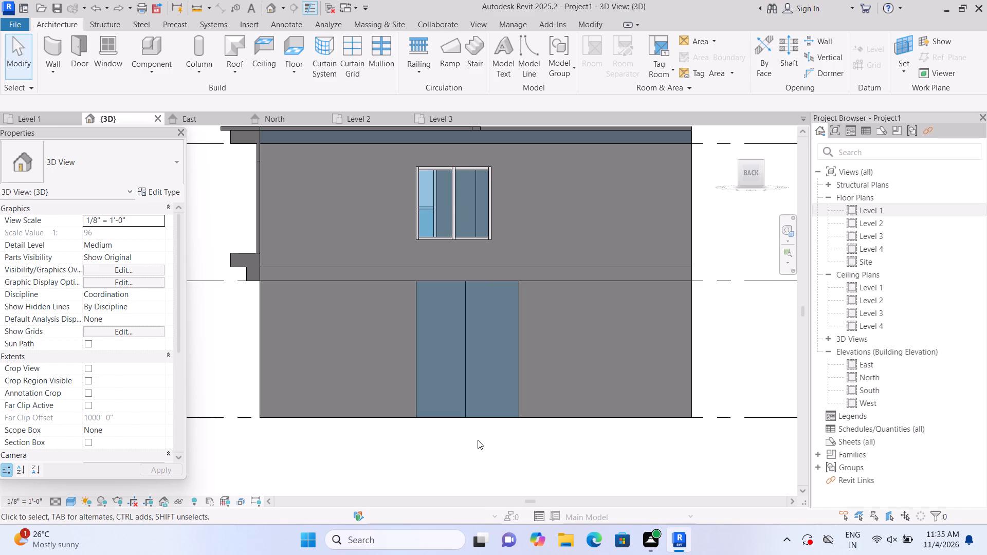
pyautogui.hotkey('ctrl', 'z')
# Examine the rear Level 1 curtain wall and its opening from the back and from an angled 3D view.
pyautogui.scroll(1, 475, 434)
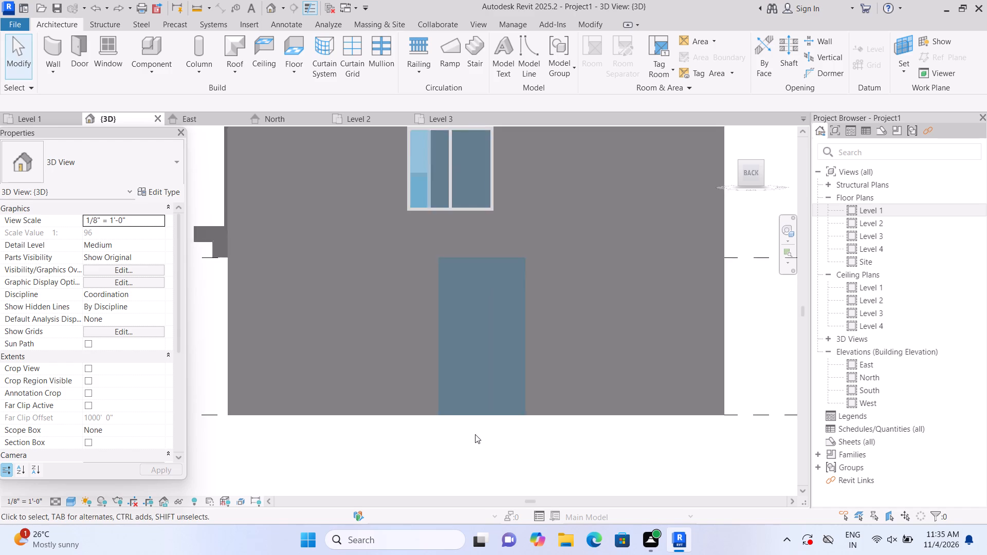
pyautogui.scroll(1, 475, 434)
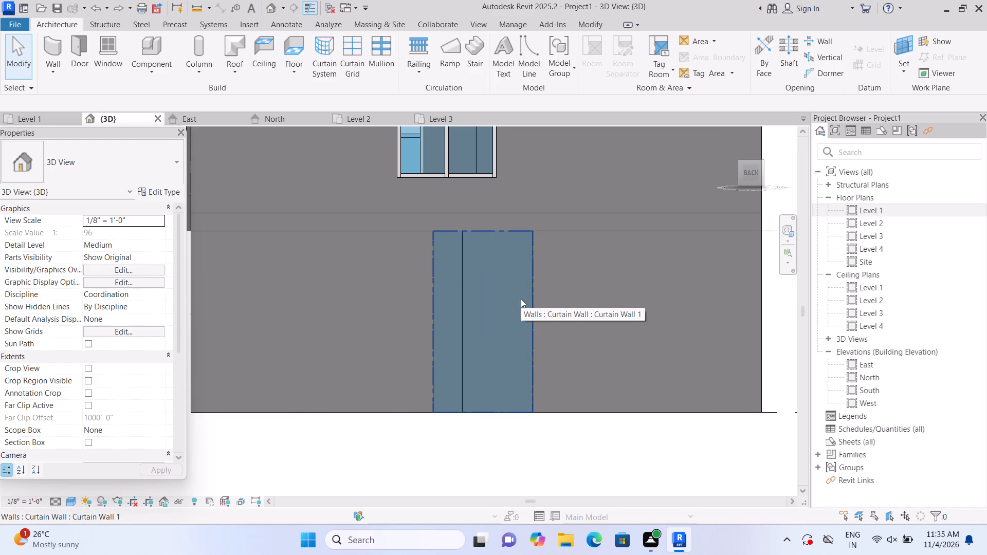
pyautogui.scroll(-3, 521, 307)
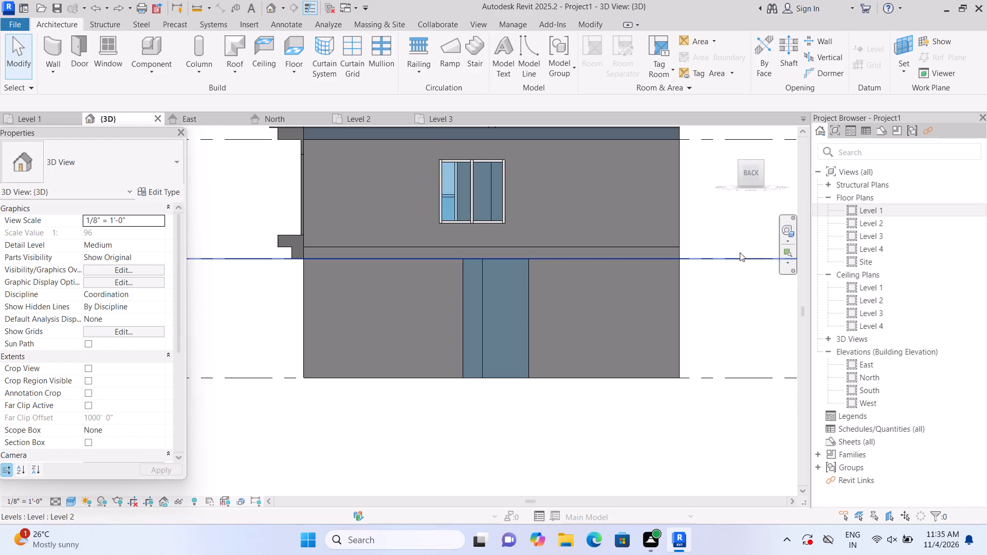
pyautogui.click(727, 135)
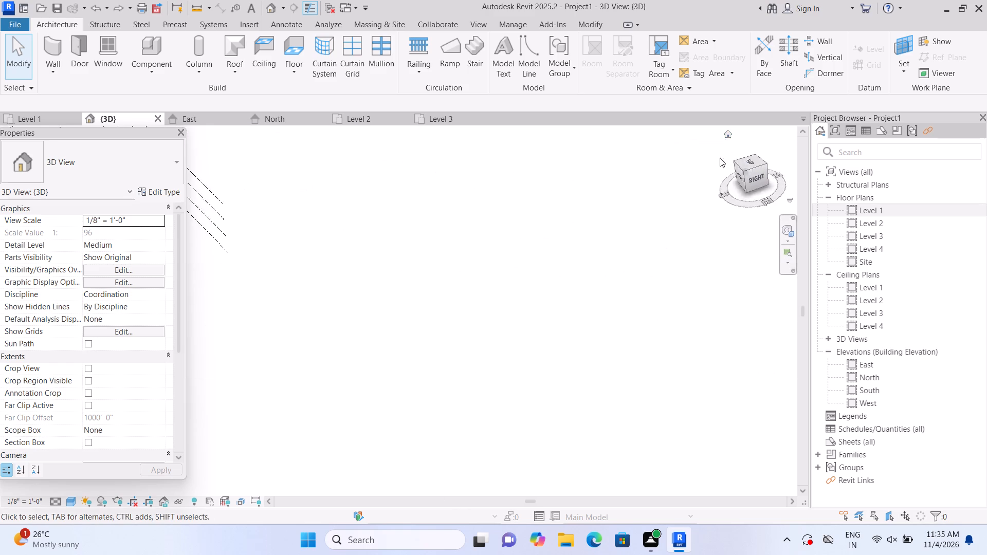
pyautogui.scroll(2, 316, 395)
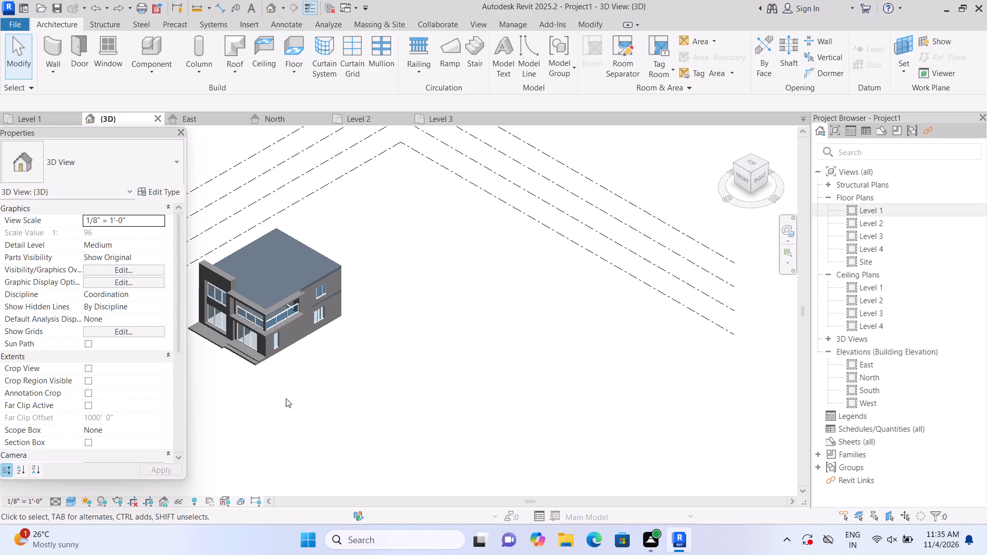
pyautogui.keyDown('shift'); pyautogui.moveTo(211, 386); pyautogui.dragTo(247, 403, button='middle'); pyautogui.keyUp('shift')
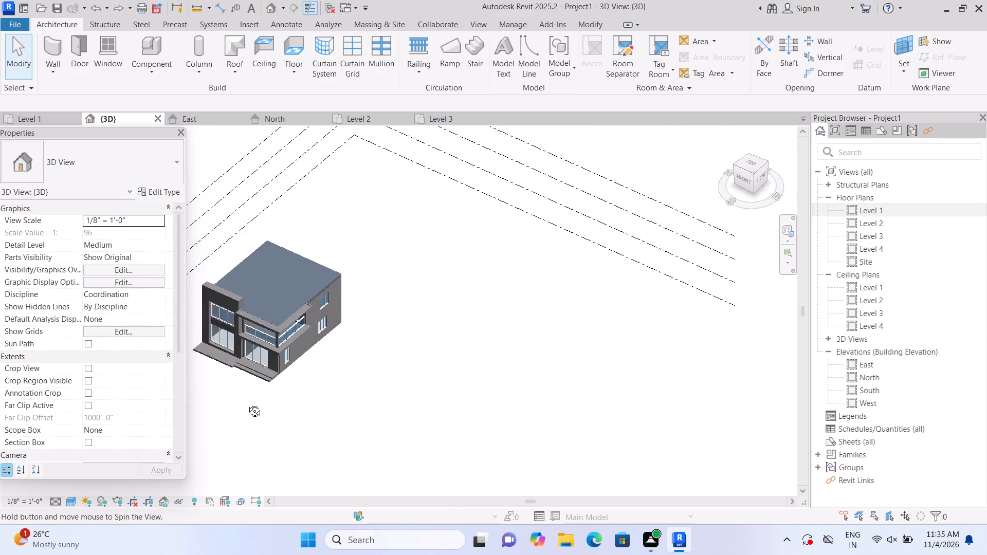
pyautogui.keyDown('shift'); pyautogui.moveTo(247, 403); pyautogui.dragTo(432, 397, button='middle'); pyautogui.keyUp('shift')
pyautogui.keyDown('shift'); pyautogui.moveTo(353, 422); pyautogui.dragTo(490, 432, button='middle'); pyautogui.keyUp('shift')
pyautogui.scroll(13, 542, 364)
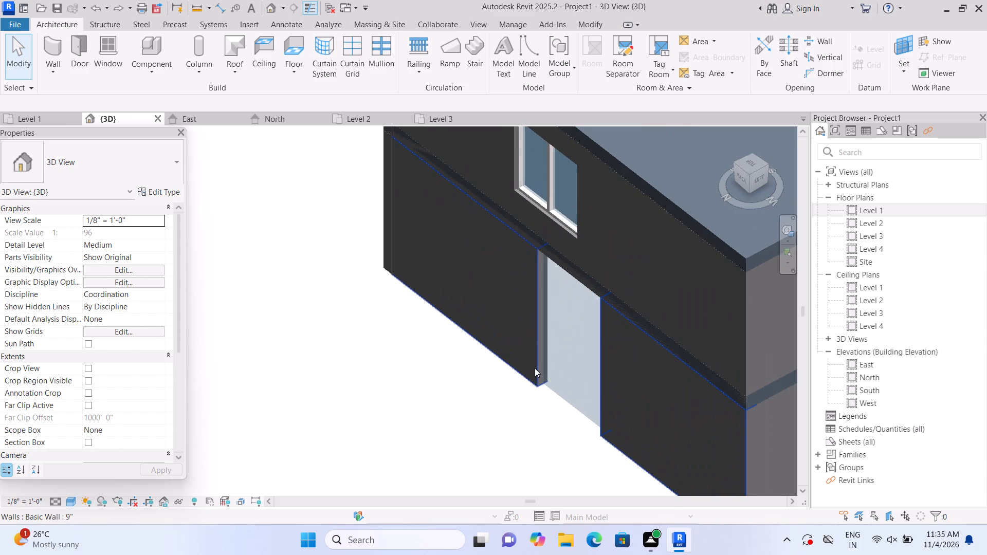
pyautogui.scroll(2, 569, 404)
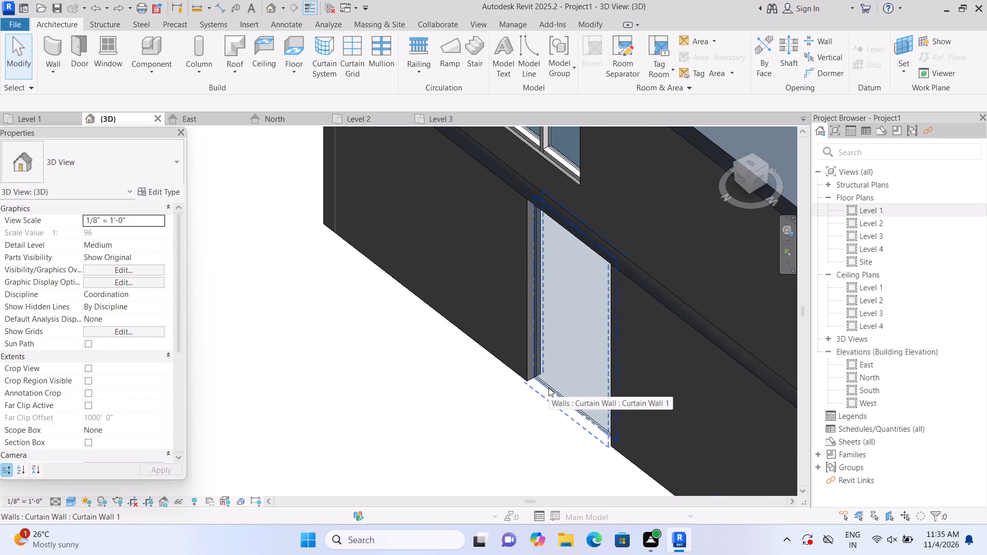
pyautogui.scroll(-5, 551, 384)
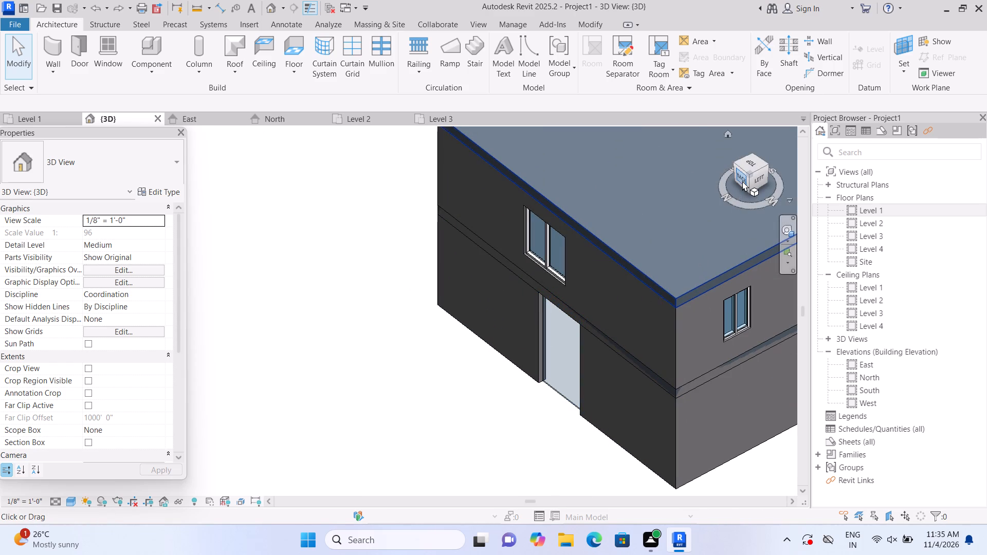
# In the 3D back view, align both side edges of the rear Level 1 curtain wall with the Level 2 window above.
pyautogui.click(742, 181)
pyautogui.scroll(5, 466, 361)
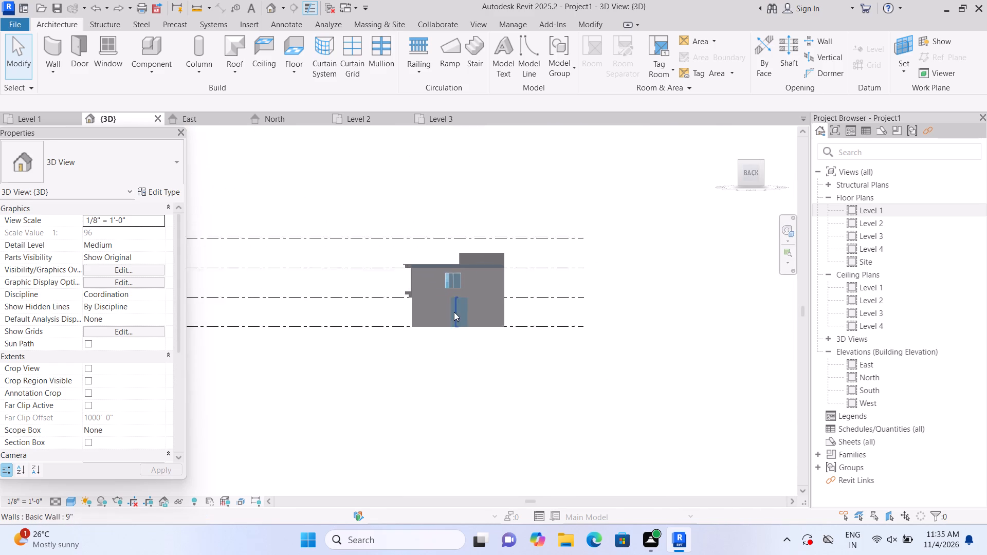
pyautogui.scroll(7, 454, 312)
pyautogui.click(447, 307)
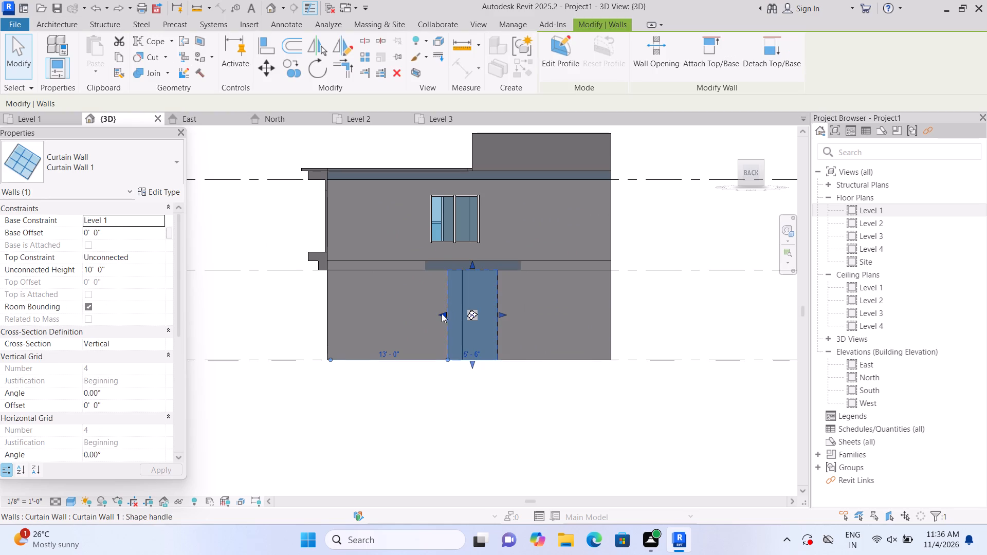
pyautogui.moveTo(442, 313); pyautogui.dragTo(429, 313)
pyautogui.moveTo(501, 314); pyautogui.dragTo(482, 308)
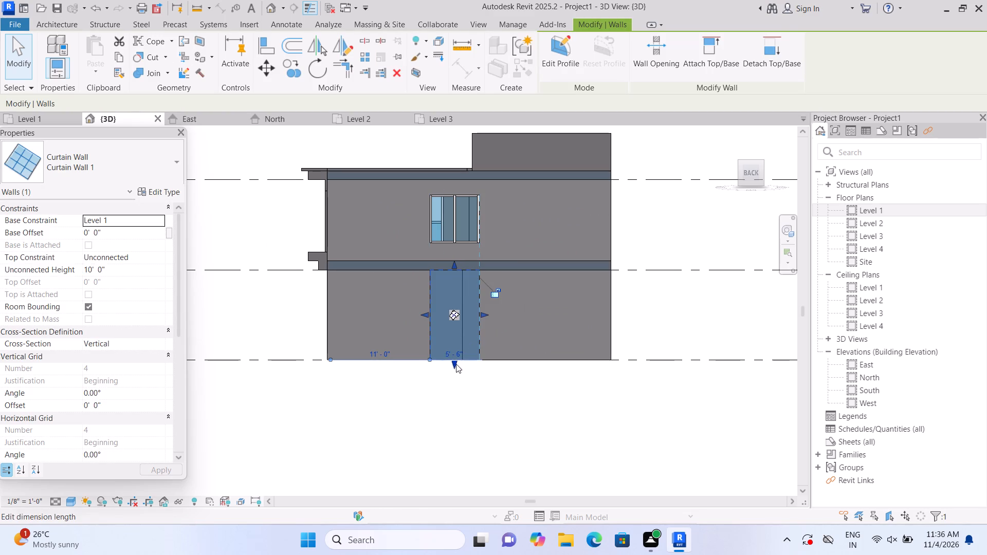
# Shorten the rear Level 1 curtain wall to window size, with base offset about 3'-7" and height about 4'-6".
pyautogui.moveTo(454, 362); pyautogui.dragTo(455, 327)
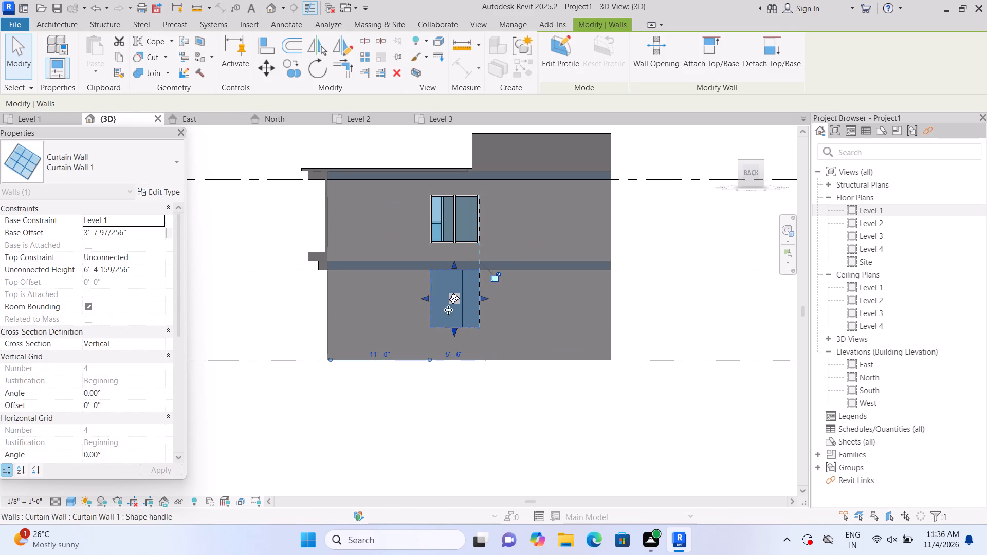
pyautogui.moveTo(453, 263); pyautogui.dragTo(455, 286)
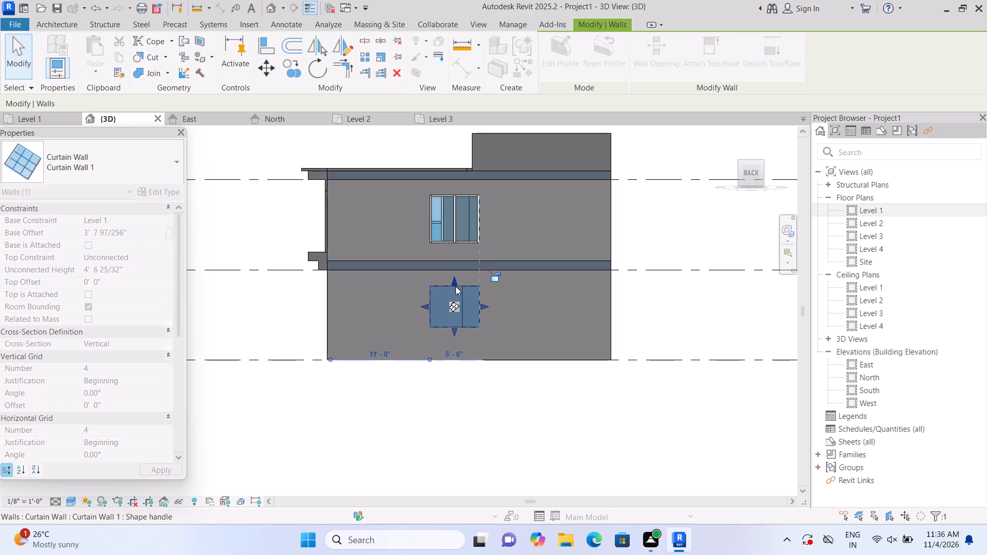
pyautogui.click(453, 384)
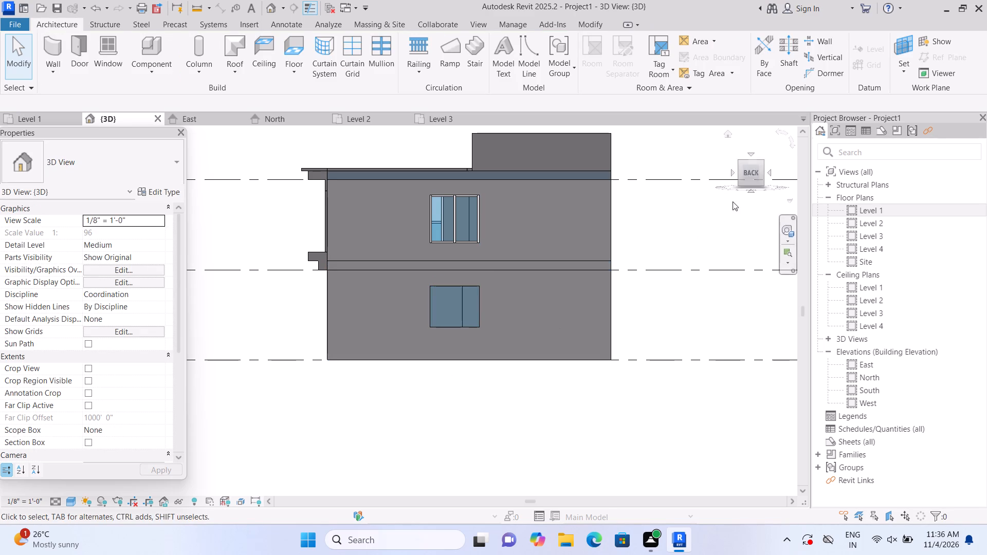
# Place a vertical curtain grid line at the midpoint of the rear Level 1 window, splitting it into two 2'-9" panels.
pyautogui.click(728, 133)
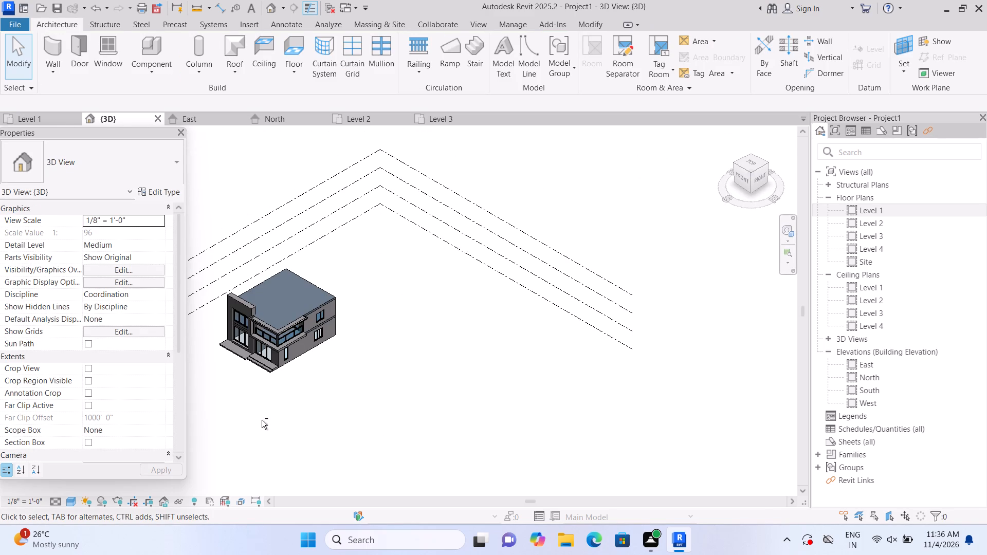
pyautogui.keyDown('shift'); pyautogui.moveTo(262, 420); pyautogui.dragTo(266, 423, button='middle'); pyautogui.keyUp('shift')
pyautogui.keyDown('shift'); pyautogui.moveTo(272, 428); pyautogui.dragTo(520, 381, button='middle'); pyautogui.keyUp('shift')
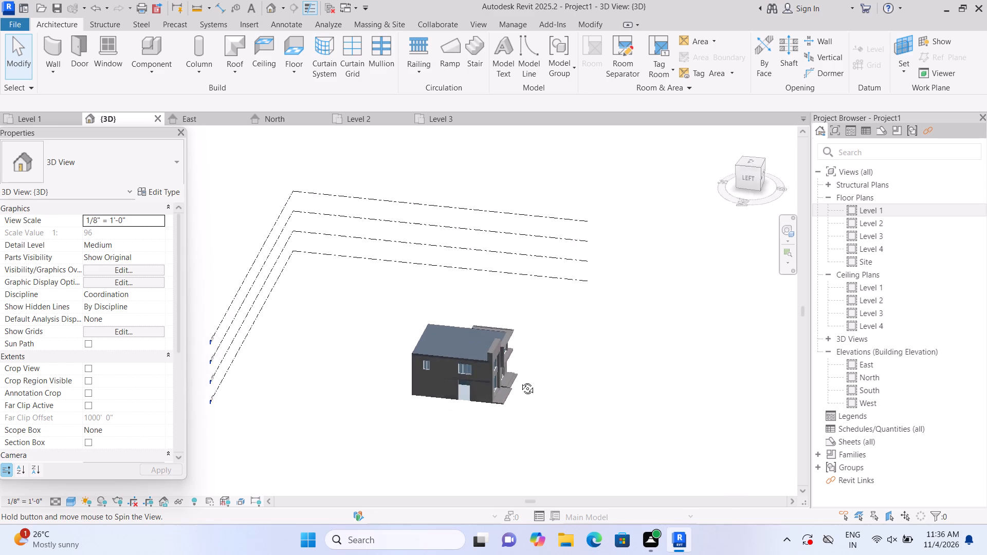
pyautogui.keyDown('shift'); pyautogui.moveTo(520, 381); pyautogui.dragTo(562, 355, button='middle'); pyautogui.keyUp('shift')
pyautogui.keyDown('shift'); pyautogui.moveTo(484, 420); pyautogui.dragTo(506, 420, button='middle'); pyautogui.keyUp('shift')
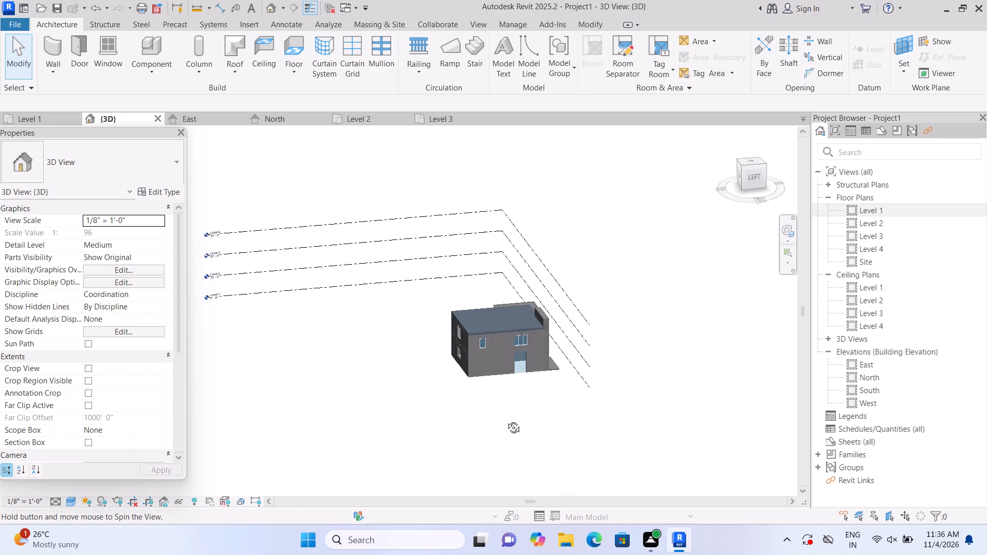
pyautogui.keyDown('shift'); pyautogui.moveTo(506, 420); pyautogui.dragTo(503, 418, button='middle'); pyautogui.keyUp('shift')
pyautogui.keyDown('shift'); pyautogui.moveTo(417, 395); pyautogui.dragTo(487, 411, button='middle'); pyautogui.keyUp('shift')
pyautogui.scroll(5, 493, 324)
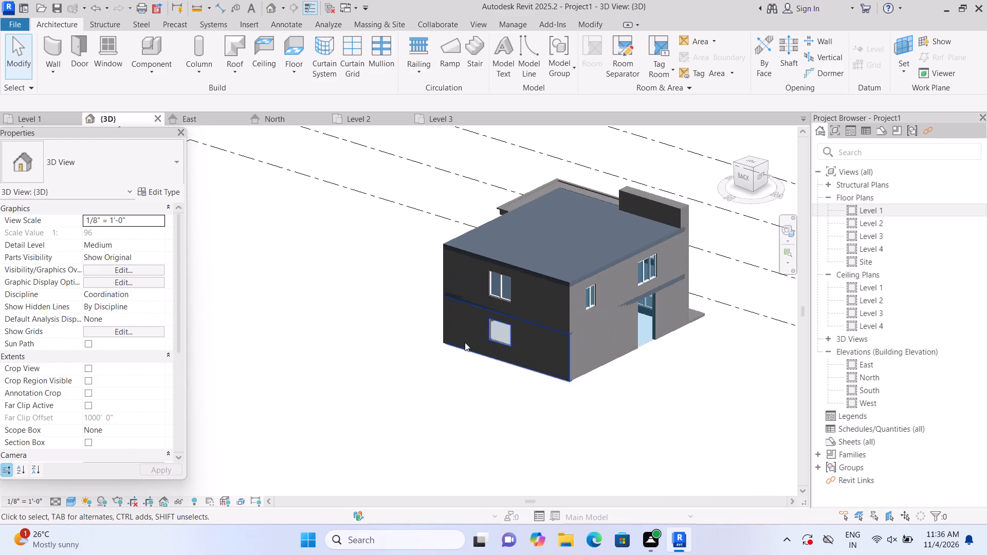
pyautogui.scroll(3, 465, 342)
pyautogui.moveTo(447, 360); pyautogui.dragTo(421, 375, button='middle')
pyautogui.moveTo(399, 389); pyautogui.dragTo(337, 427, button='middle')
pyautogui.scroll(3, 425, 421)
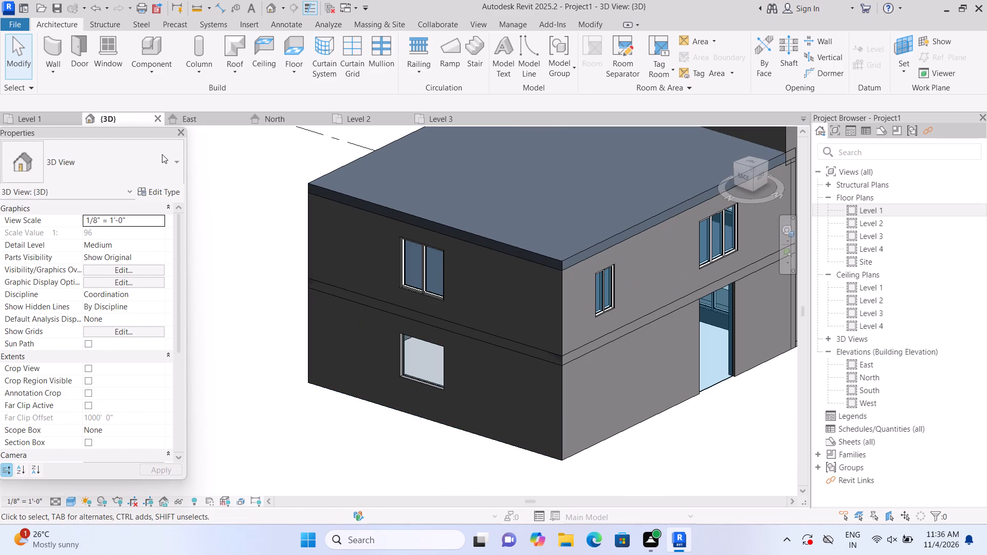
pyautogui.click(355, 55)
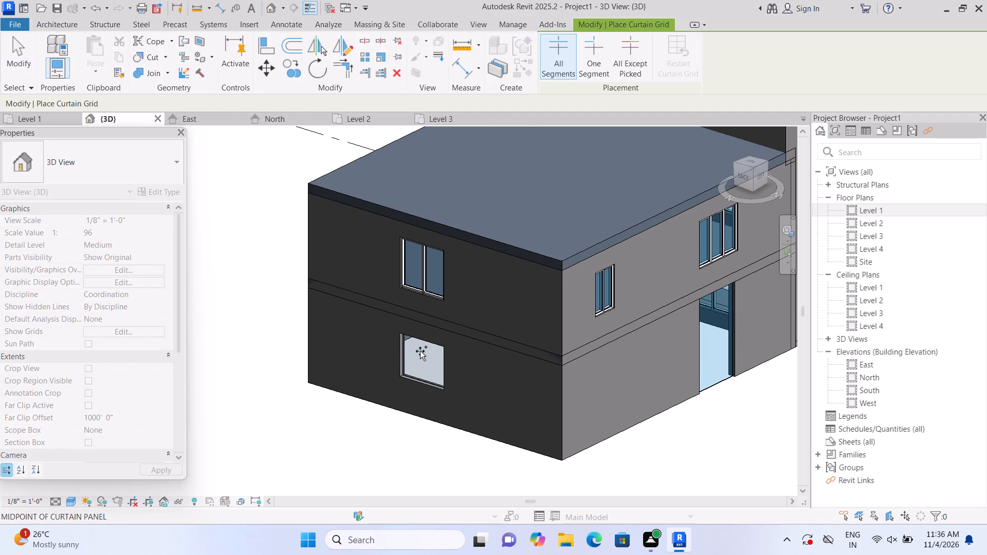
pyautogui.scroll(2, 420, 353)
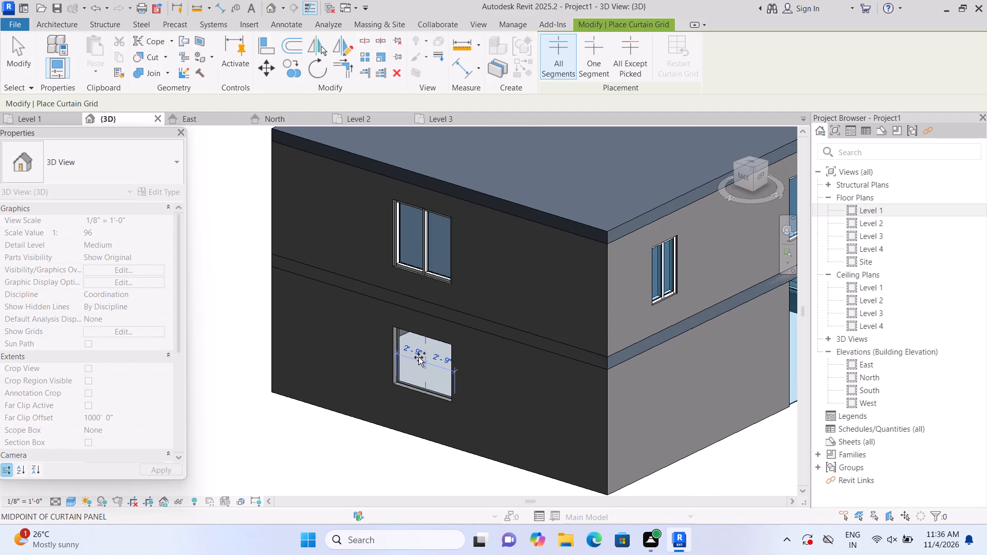
pyautogui.click(418, 357)
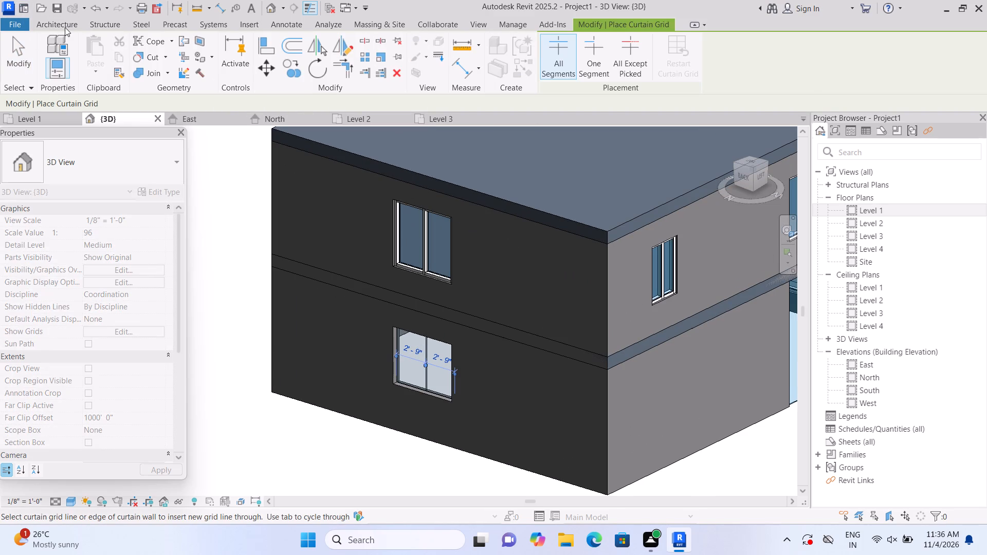
pyautogui.click(65, 25)
pyautogui.press('Escape')
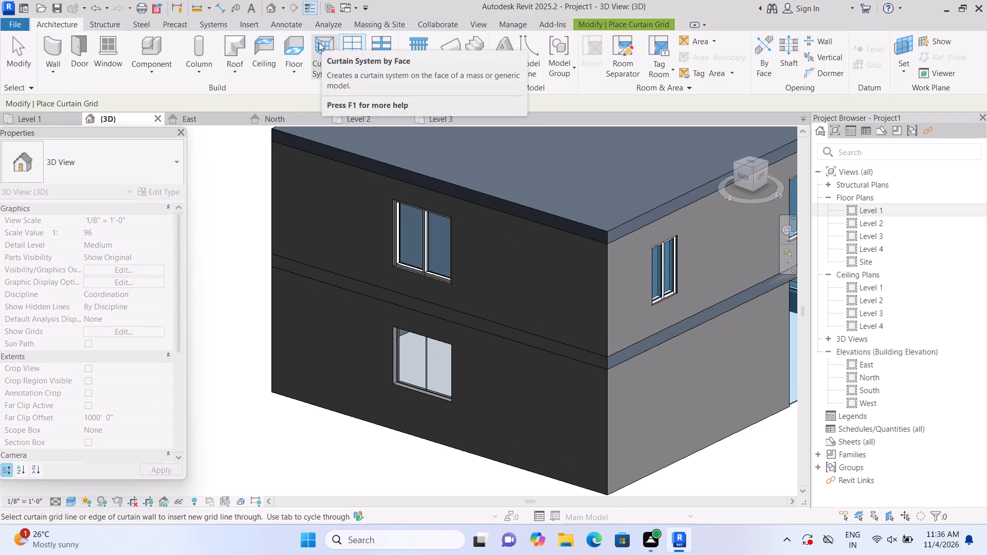
# Add 2.5" x 5" rectangular mullions to the centre grid line and all four edges of the rear Level 1 window.
pyautogui.click(387, 50)
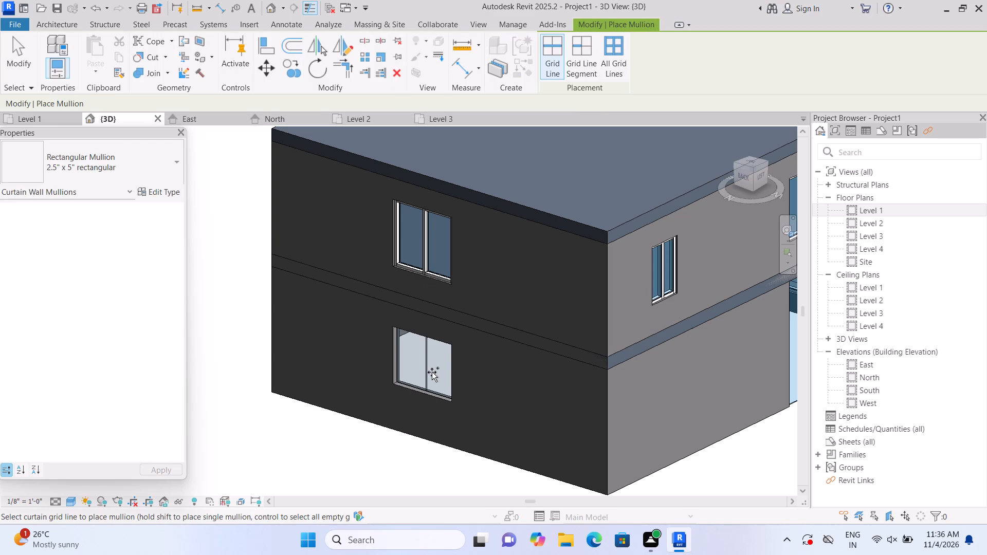
pyautogui.click(432, 372)
pyautogui.click(401, 357)
pyautogui.click(411, 388)
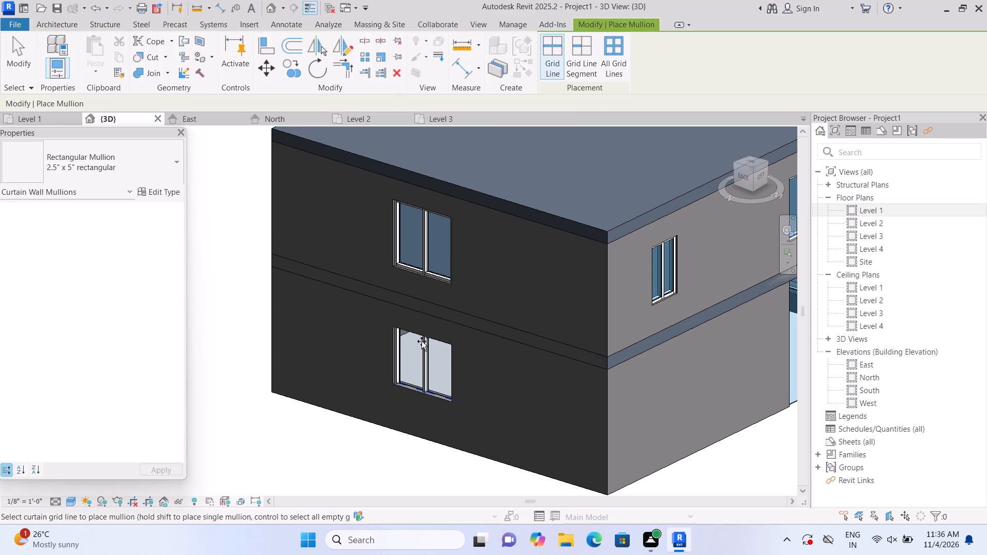
pyautogui.click(422, 339)
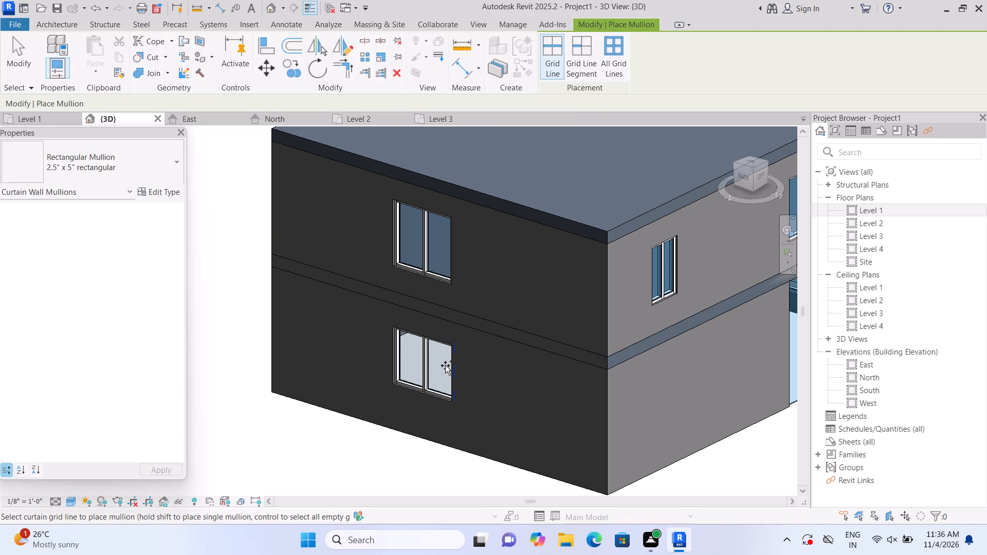
pyautogui.click(445, 365)
pyautogui.scroll(-6, 444, 371)
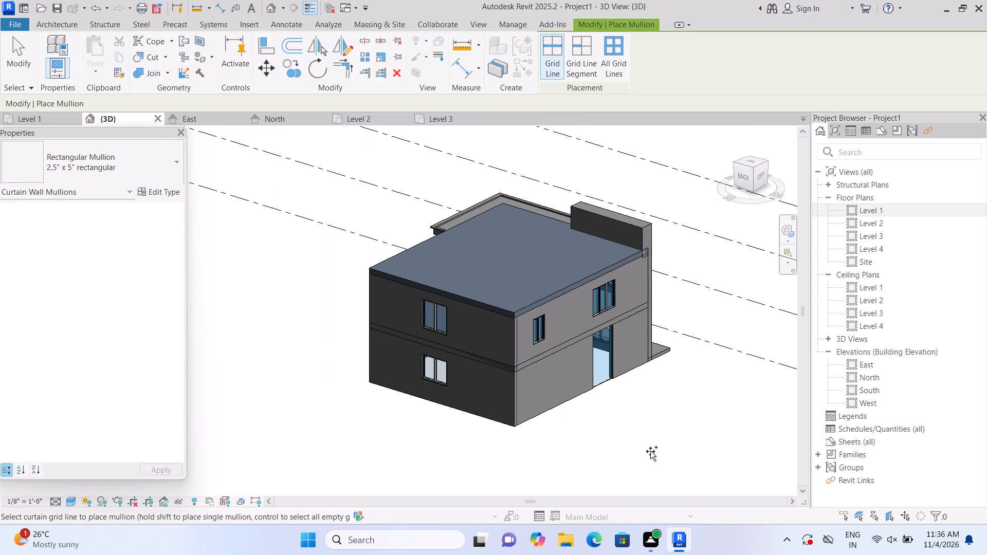
pyautogui.press('Escape')
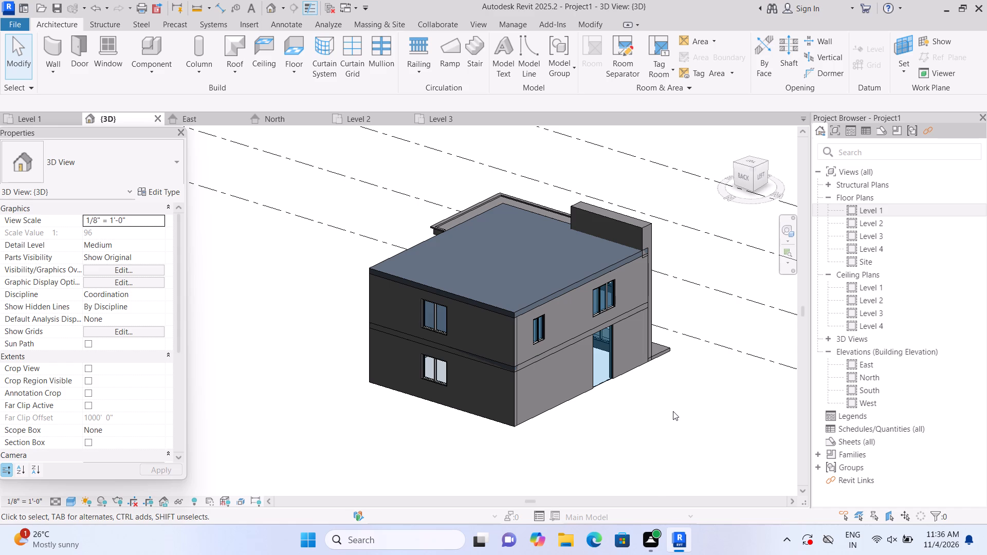
# Adjust both side edges of the west Level 1 curtain wall to match the Level 2 window above, about 6'-4 1/2" wide.
pyautogui.scroll(1, 673, 411)
pyautogui.keyDown('shift'); pyautogui.moveTo(673, 411); pyautogui.dragTo(608, 429, button='middle'); pyautogui.keyUp('shift')
pyautogui.moveTo(591, 435); pyautogui.dragTo(540, 338, button='middle')
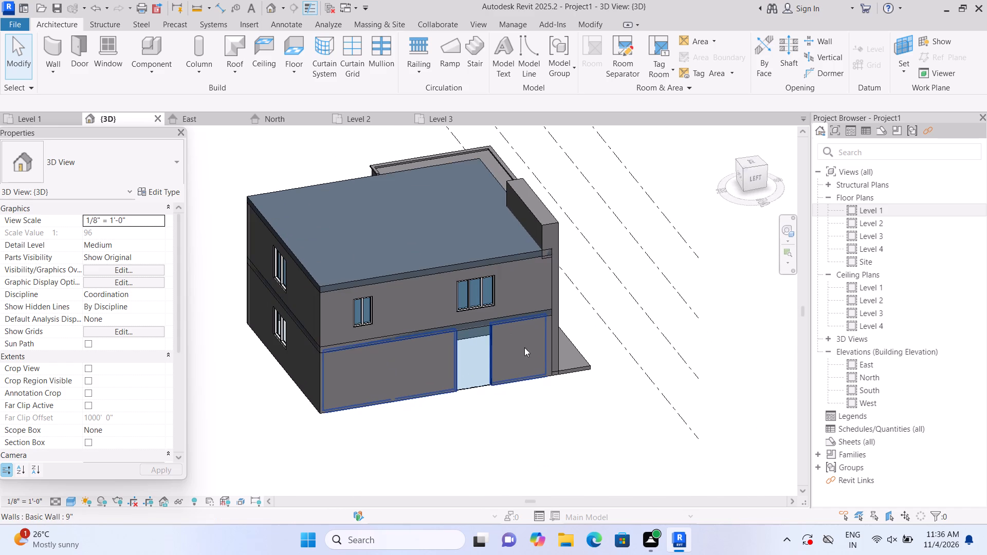
pyautogui.click(742, 181)
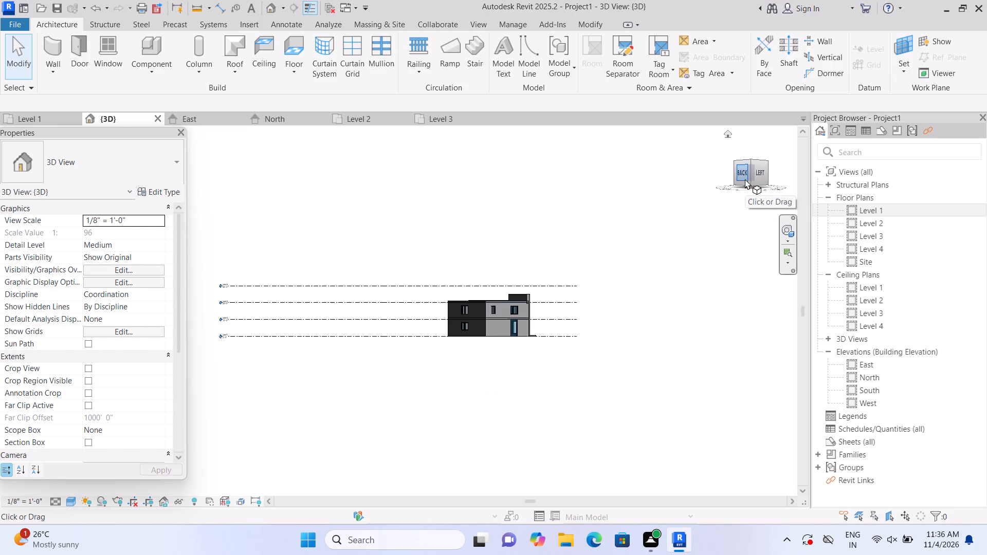
pyautogui.scroll(7, 495, 344)
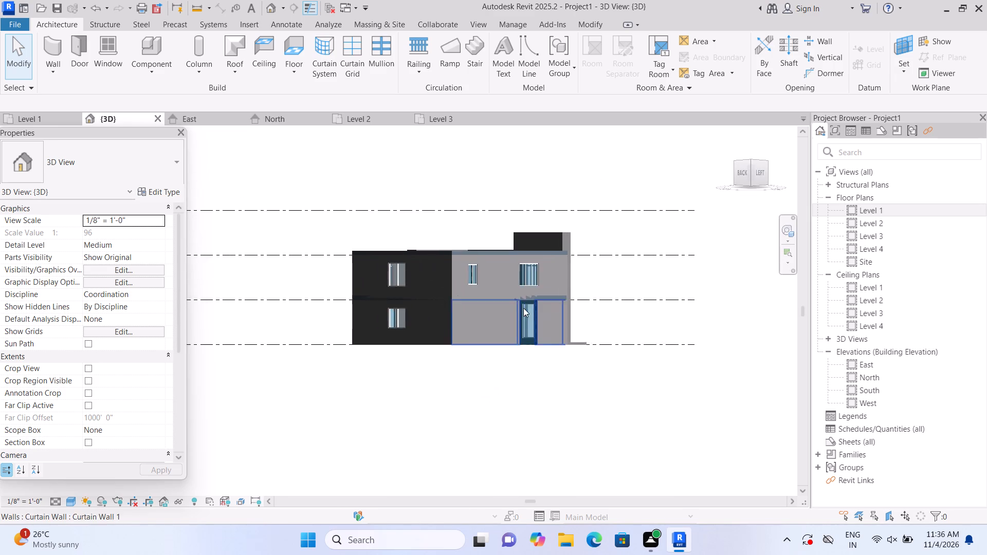
pyautogui.scroll(8, 523, 308)
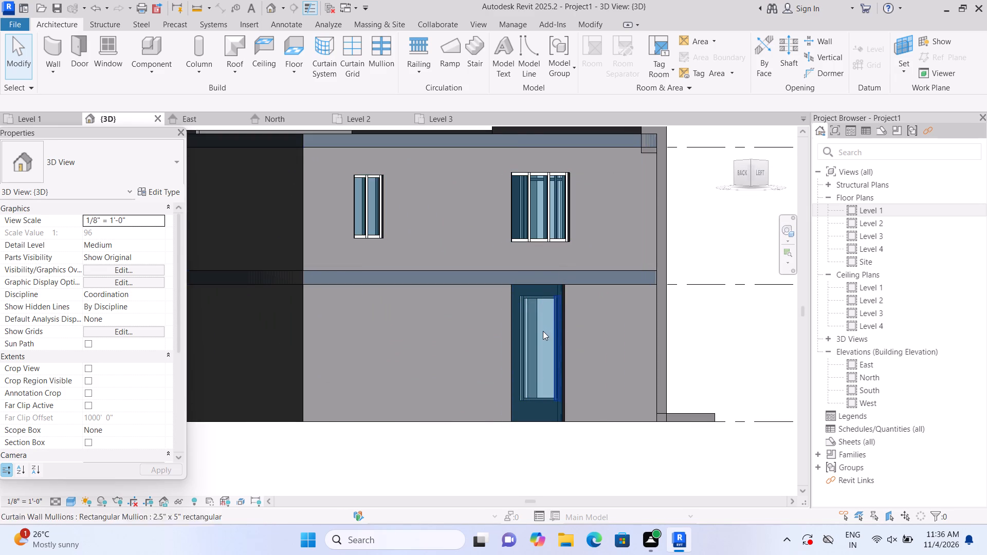
pyautogui.scroll(1, 552, 318)
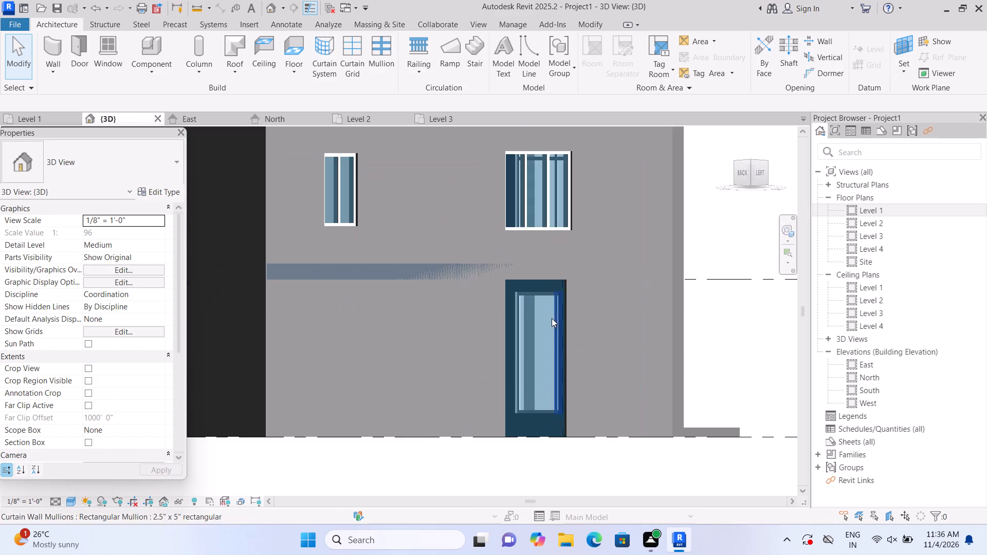
pyautogui.click(544, 322)
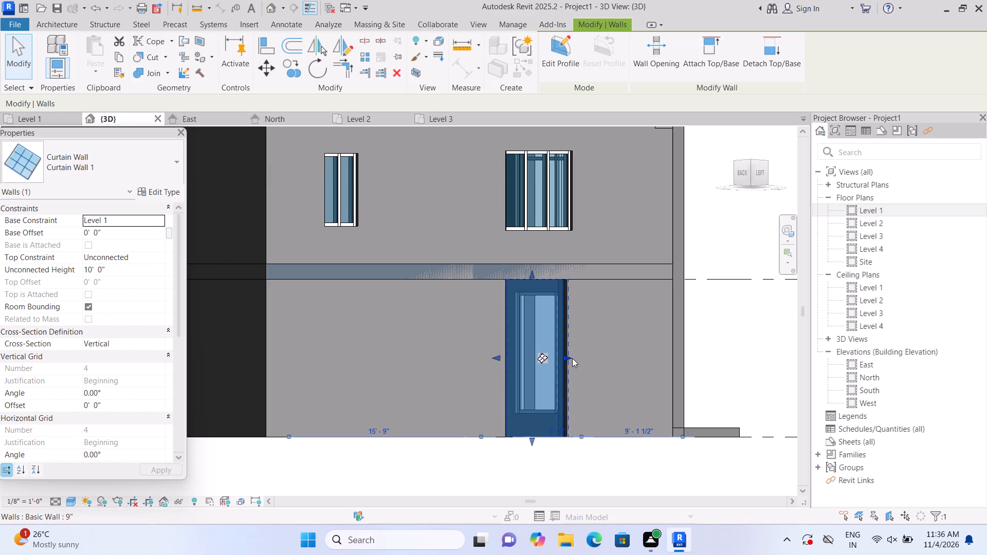
pyautogui.moveTo(564, 356); pyautogui.dragTo(570, 356)
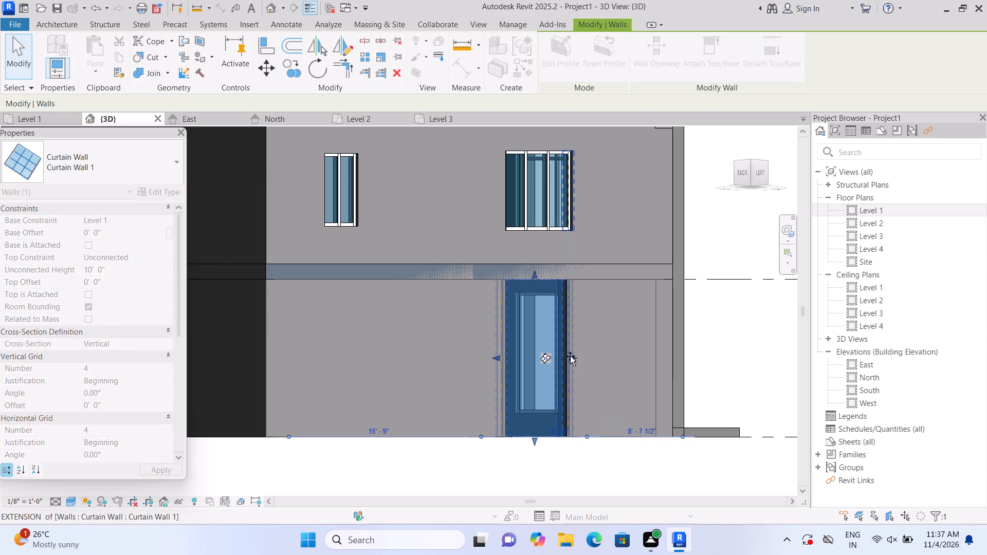
pyautogui.moveTo(570, 356); pyautogui.dragTo(572, 355)
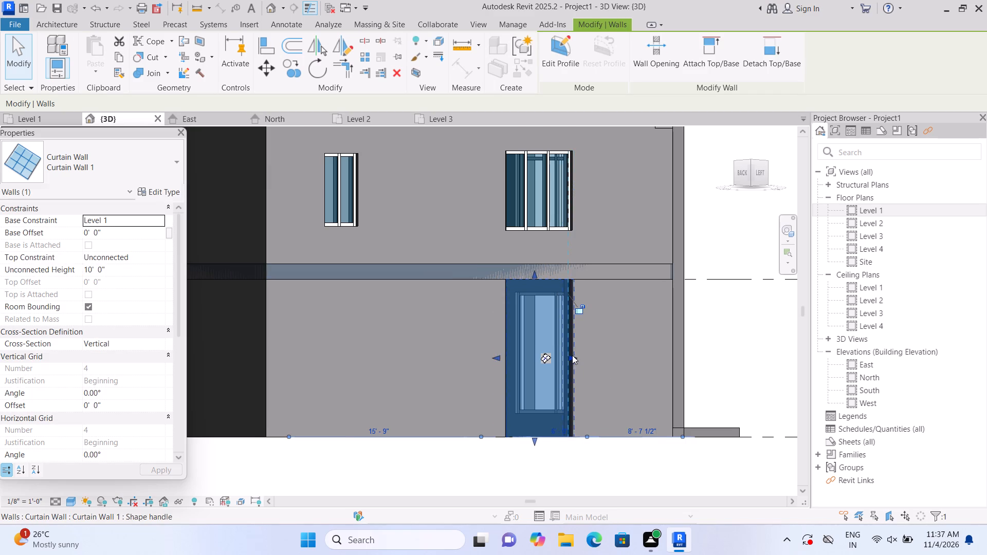
pyautogui.scroll(1, 570, 356)
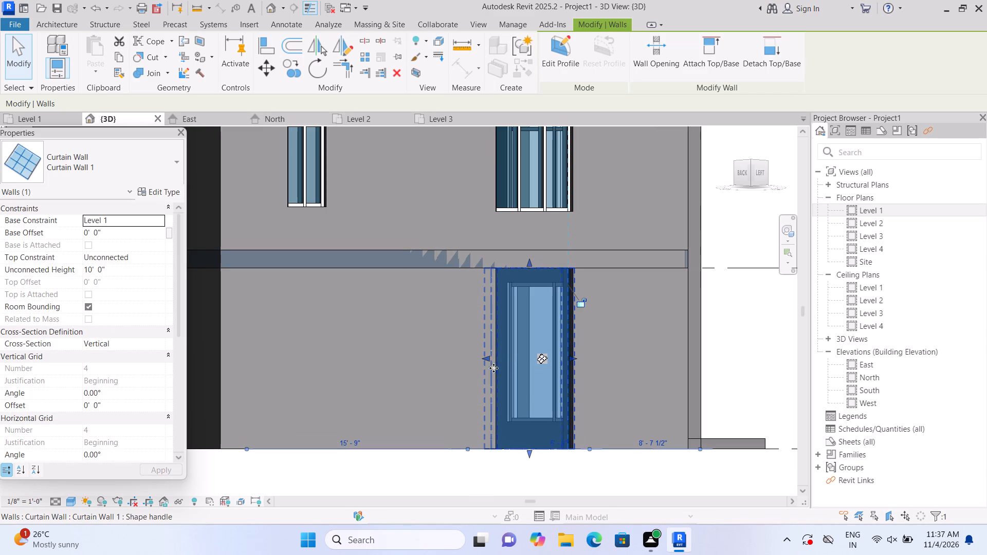
pyautogui.moveTo(486, 357); pyautogui.dragTo(492, 356)
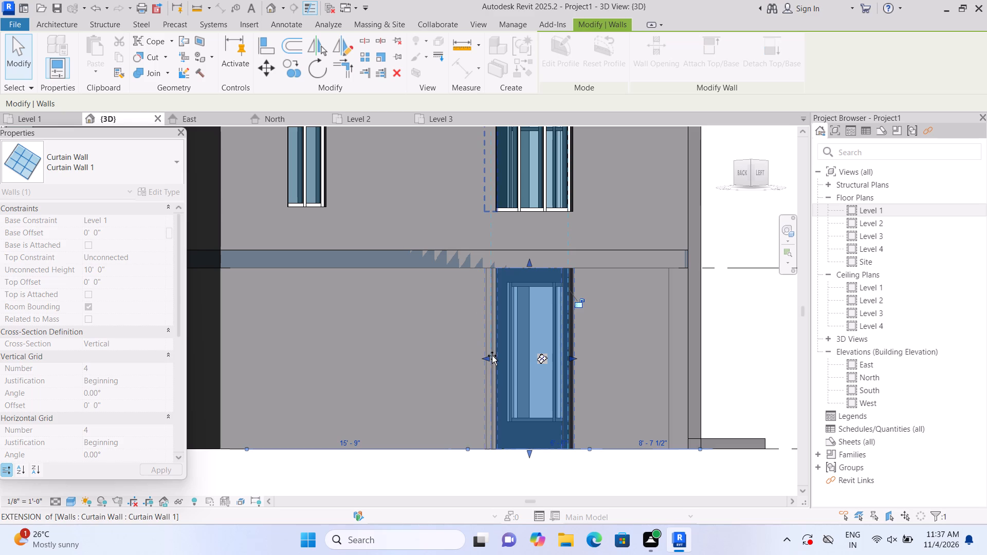
pyautogui.moveTo(492, 356); pyautogui.dragTo(495, 356)
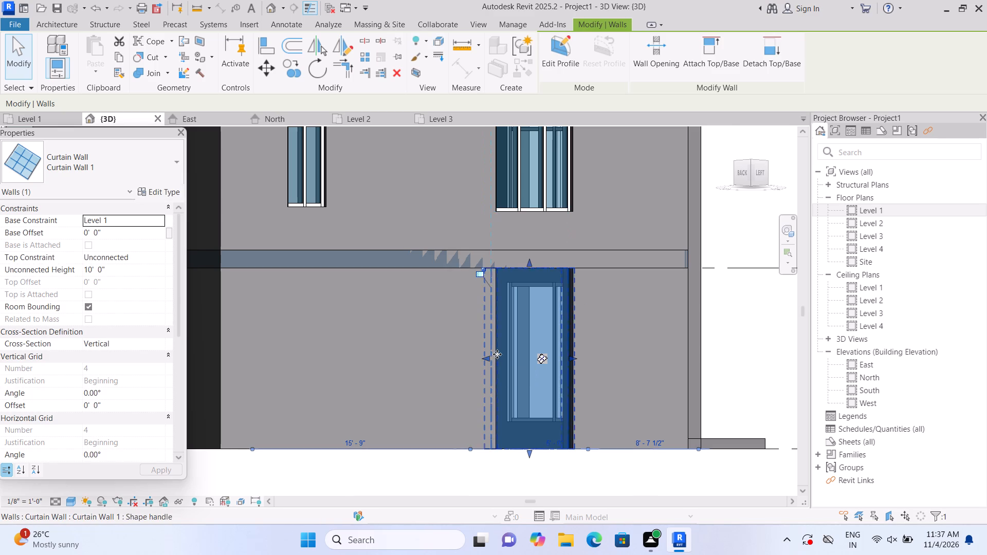
pyautogui.scroll(3, 498, 354)
pyautogui.moveTo(480, 359); pyautogui.dragTo(487, 359)
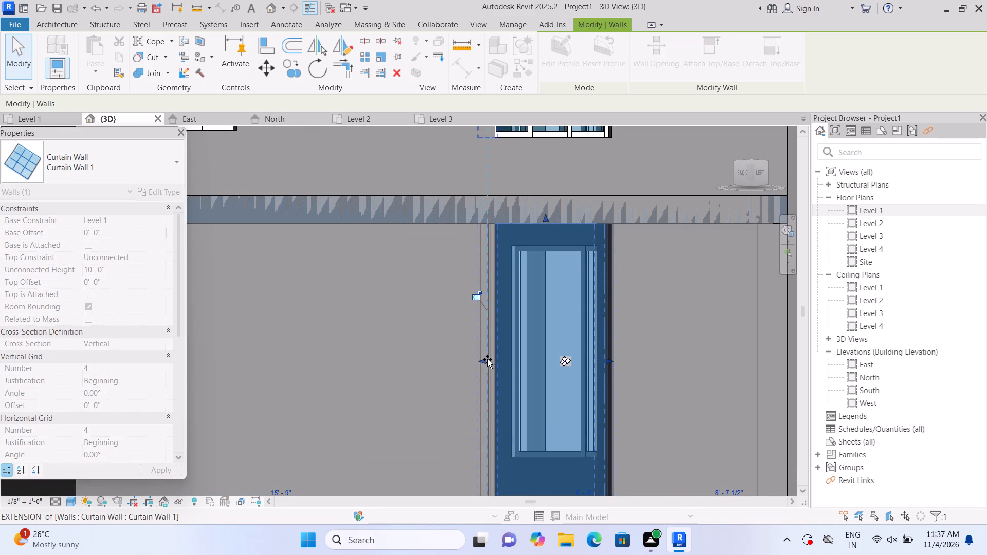
pyautogui.moveTo(487, 359); pyautogui.dragTo(494, 360)
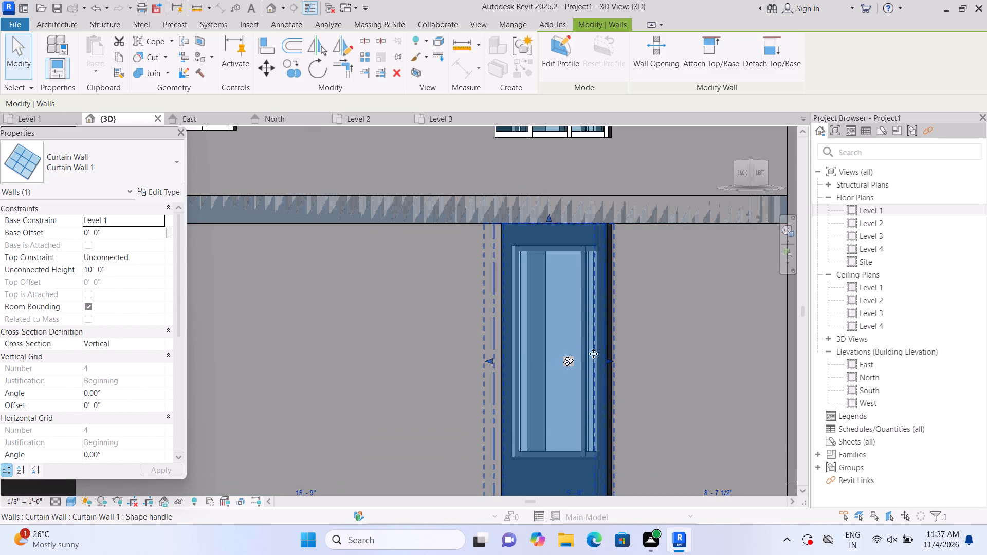
pyautogui.moveTo(608, 360); pyautogui.dragTo(618, 359)
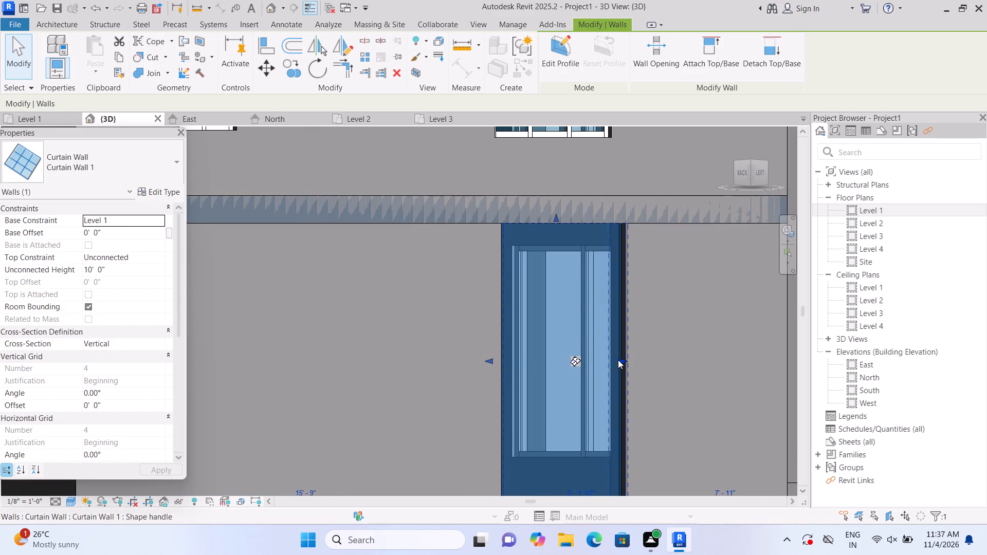
pyautogui.scroll(-4, 614, 371)
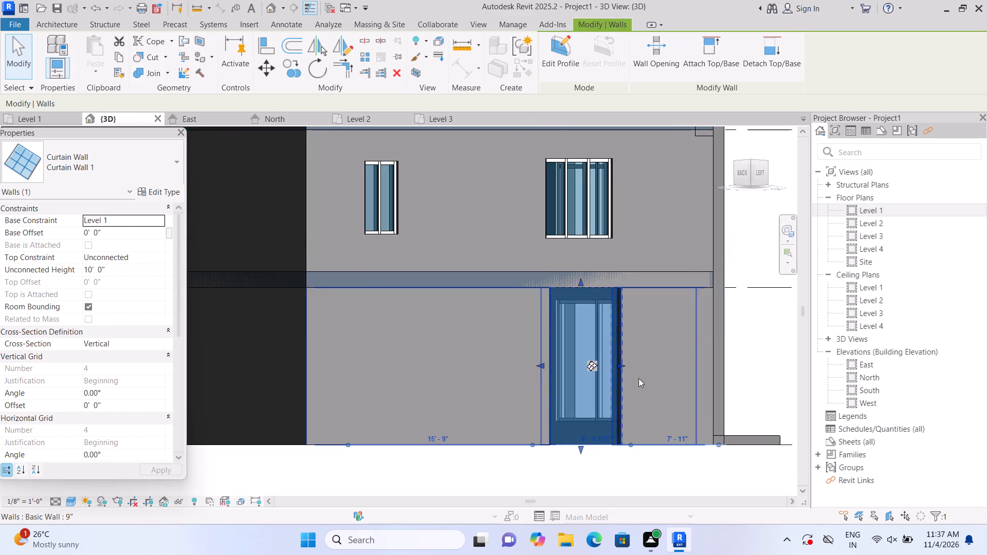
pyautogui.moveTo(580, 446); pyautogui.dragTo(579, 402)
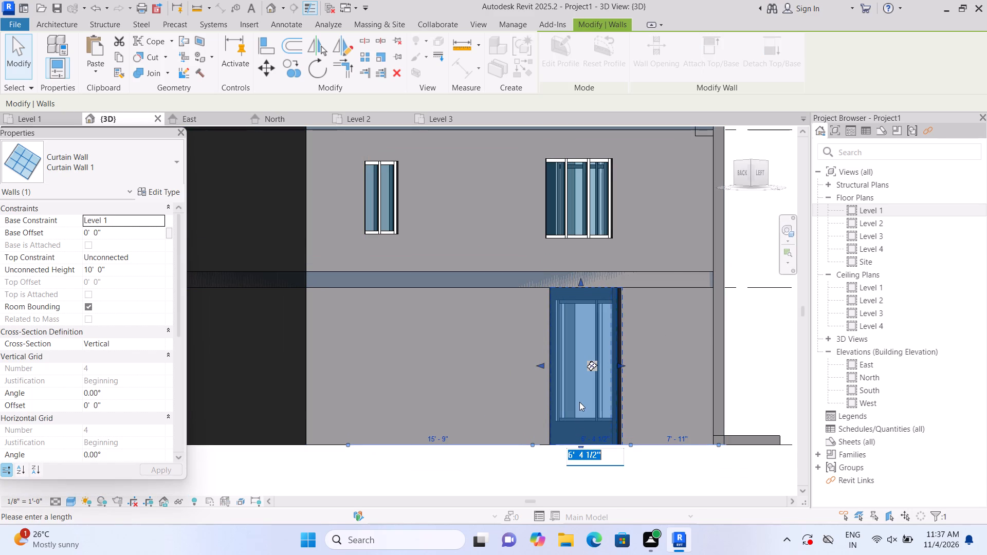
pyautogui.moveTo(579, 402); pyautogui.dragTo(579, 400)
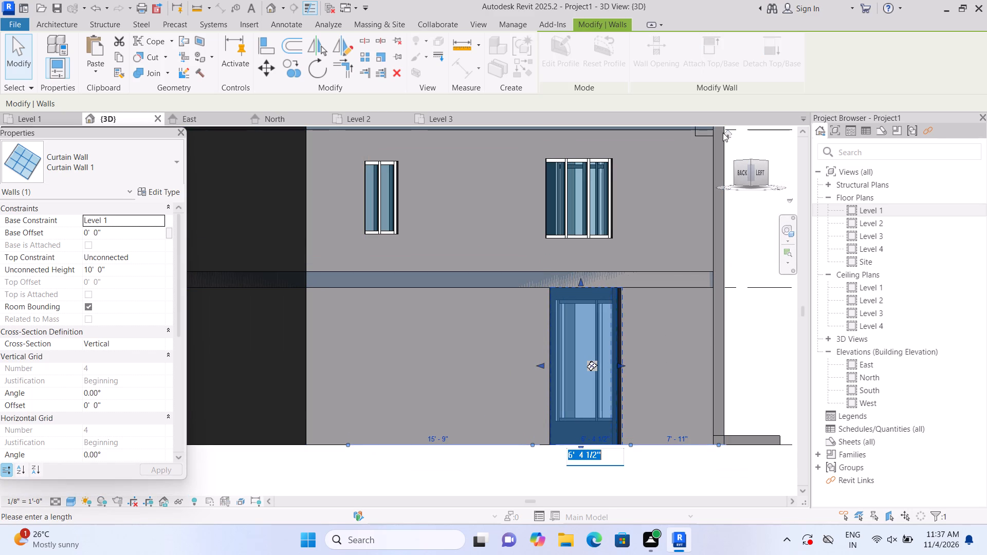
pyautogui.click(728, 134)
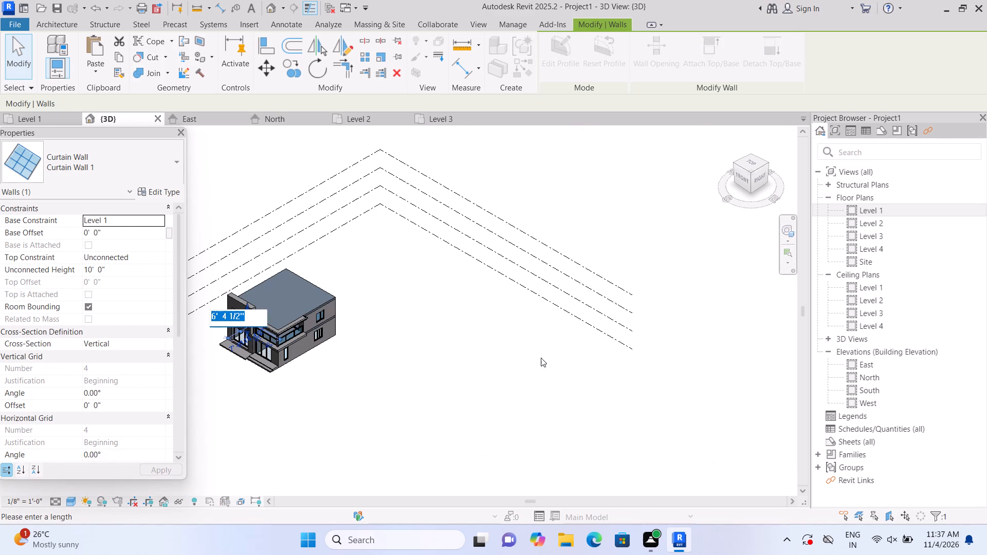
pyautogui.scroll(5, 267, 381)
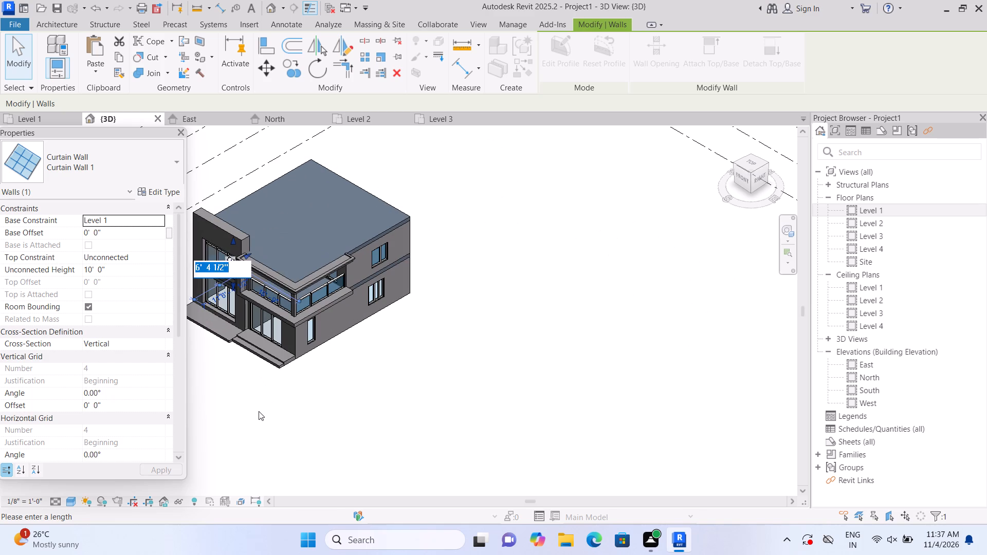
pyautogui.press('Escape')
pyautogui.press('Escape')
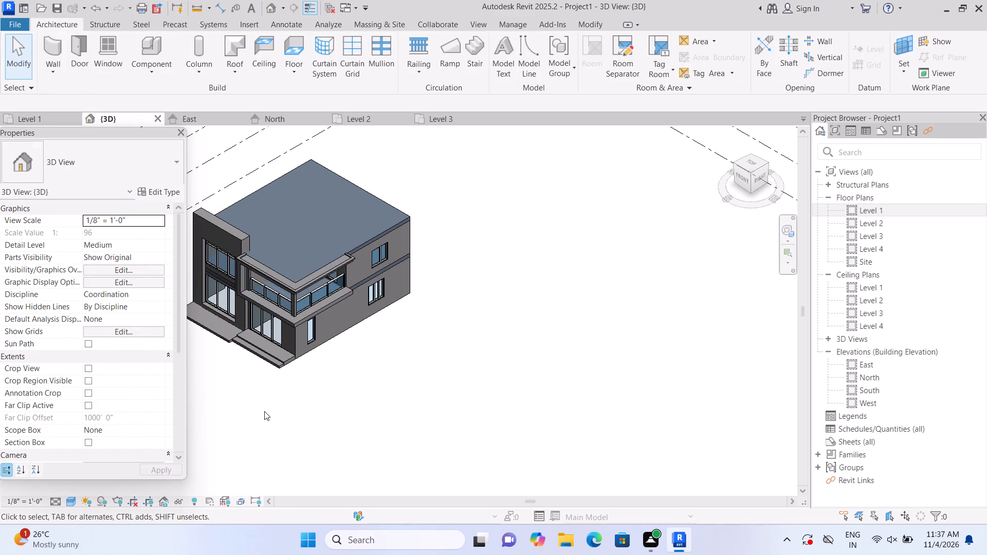
# Raise the base and lower the top of the west Level 1 curtain wall to reduce it to window size.
pyautogui.scroll(2, 246, 379)
pyautogui.moveTo(356, 413); pyautogui.dragTo(474, 456, button='middle')
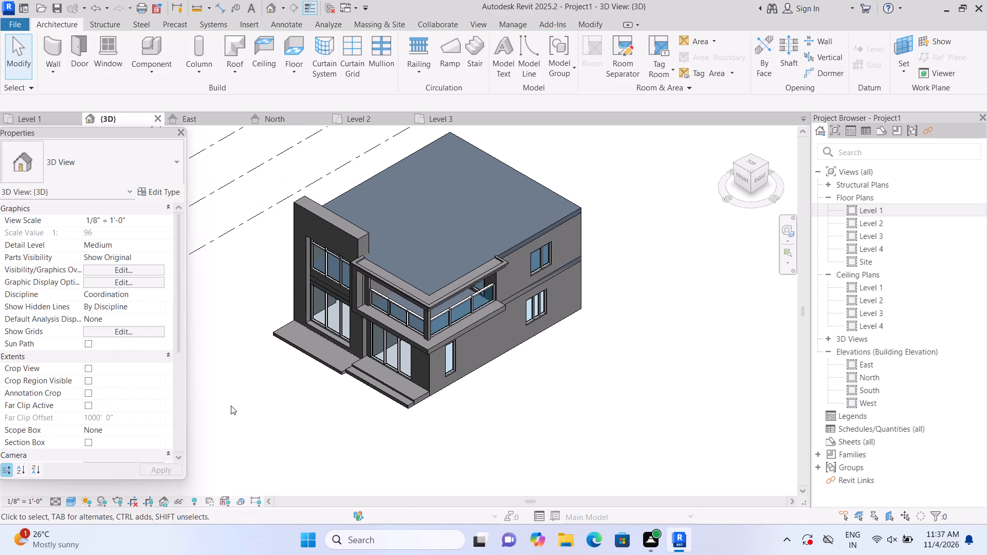
pyautogui.keyDown('shift'); pyautogui.scroll(1, 230, 404); pyautogui.keyUp('shift')
pyautogui.keyDown('shift'); pyautogui.moveTo(230, 404); pyautogui.dragTo(447, 433, button='middle'); pyautogui.keyUp('shift')
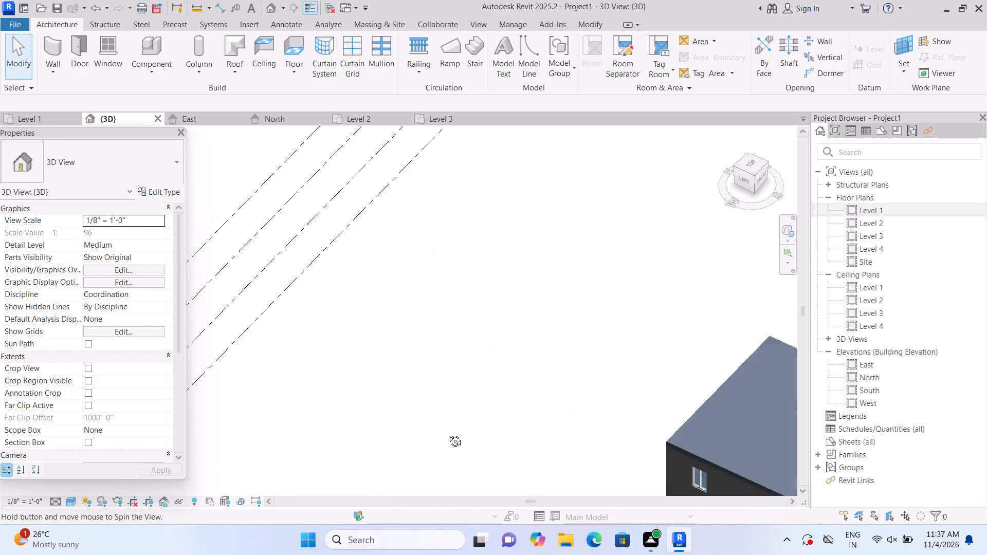
pyautogui.keyDown('shift'); pyautogui.moveTo(447, 433); pyautogui.dragTo(454, 427, button='middle'); pyautogui.keyUp('shift')
pyautogui.moveTo(488, 399); pyautogui.dragTo(304, 294, button='middle')
pyautogui.moveTo(585, 392); pyautogui.dragTo(408, 283, button='middle')
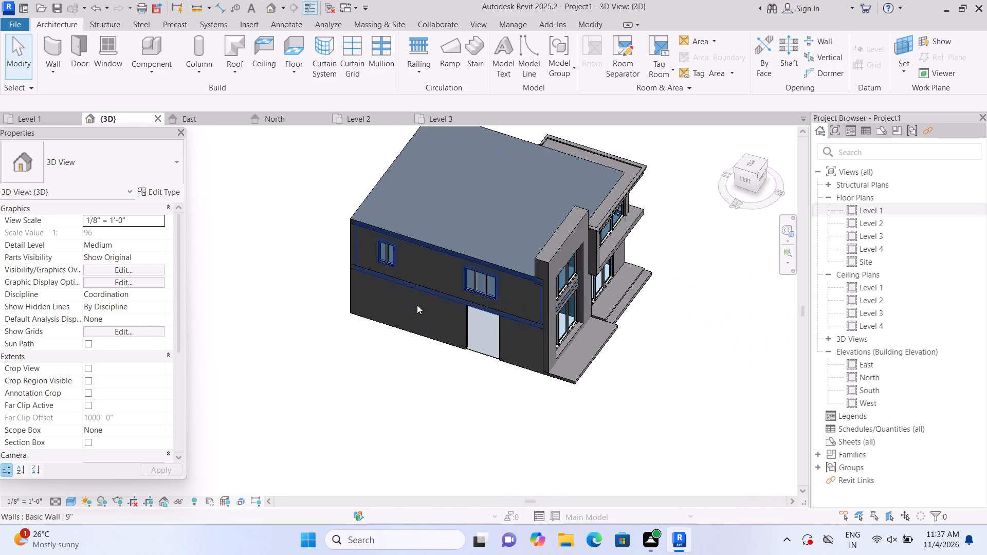
pyautogui.scroll(1, 565, 377)
pyautogui.scroll(4, 496, 333)
pyautogui.click(468, 308)
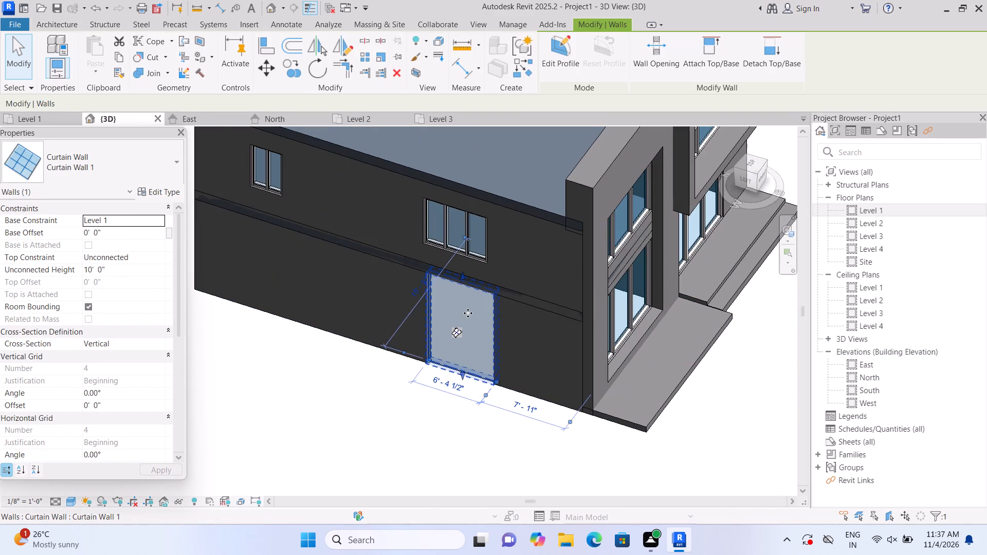
pyautogui.scroll(1, 471, 323)
pyautogui.moveTo(460, 380); pyautogui.dragTo(459, 339)
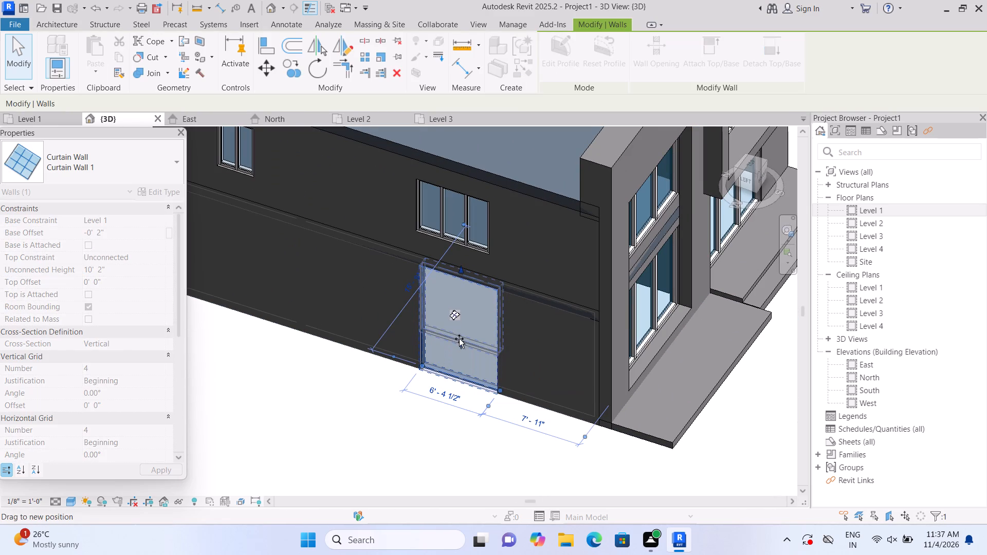
pyautogui.moveTo(459, 339); pyautogui.dragTo(459, 347)
pyautogui.moveTo(460, 265); pyautogui.dragTo(459, 291)
pyautogui.click(351, 412)
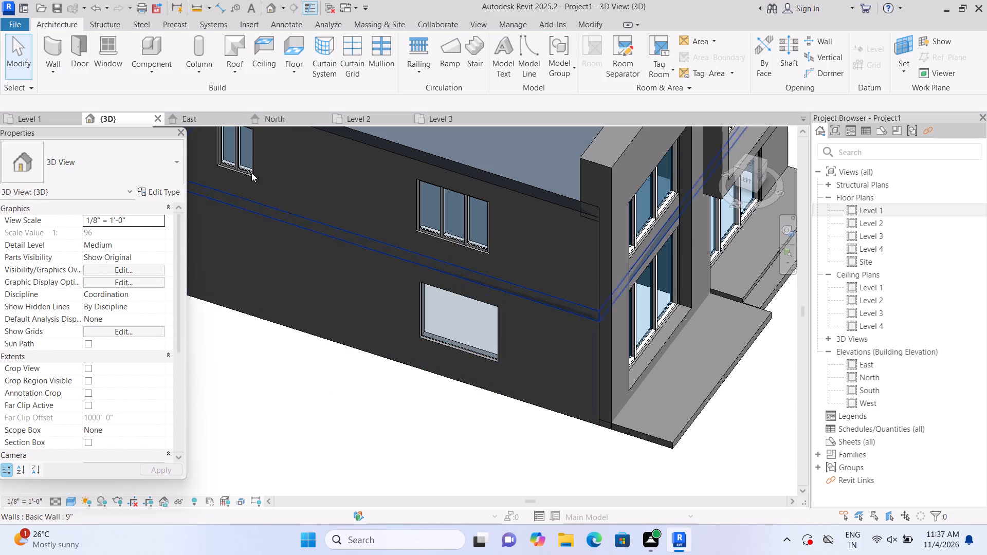
# Place two vertical curtain grid lines at the third points of the west Level 1 window, making three panels about 2'-1 1/2" wide.
pyautogui.click(378, 64)
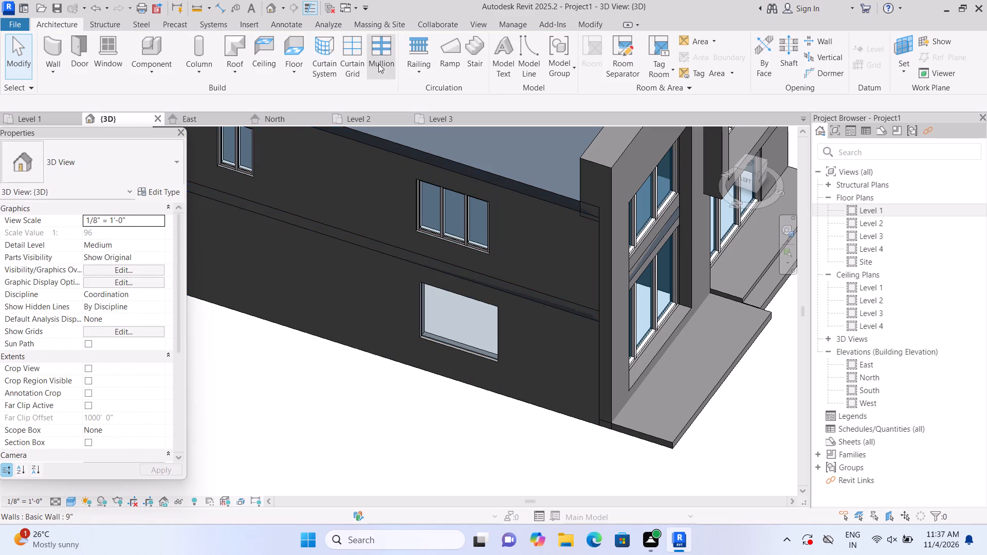
pyautogui.scroll(2, 447, 311)
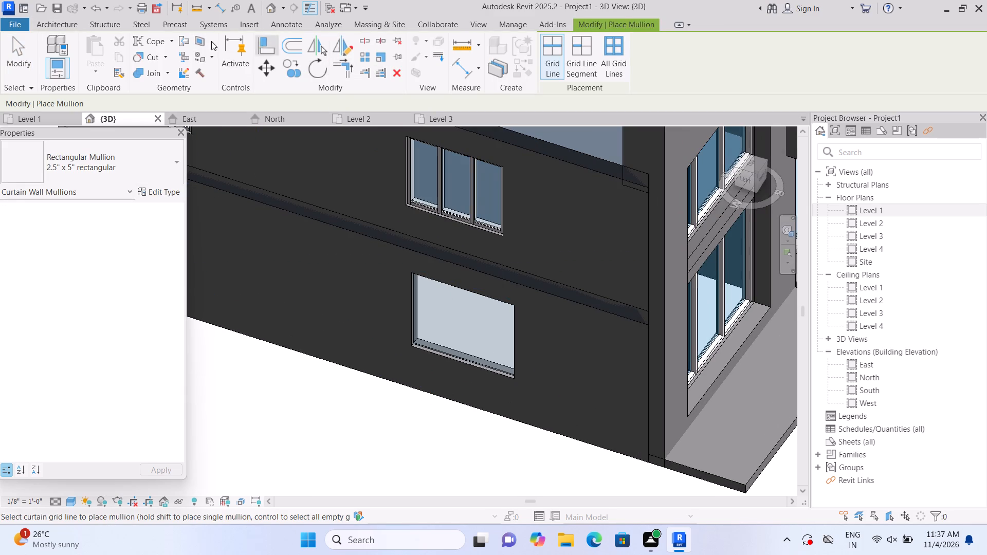
pyautogui.click(74, 25)
pyautogui.click(352, 57)
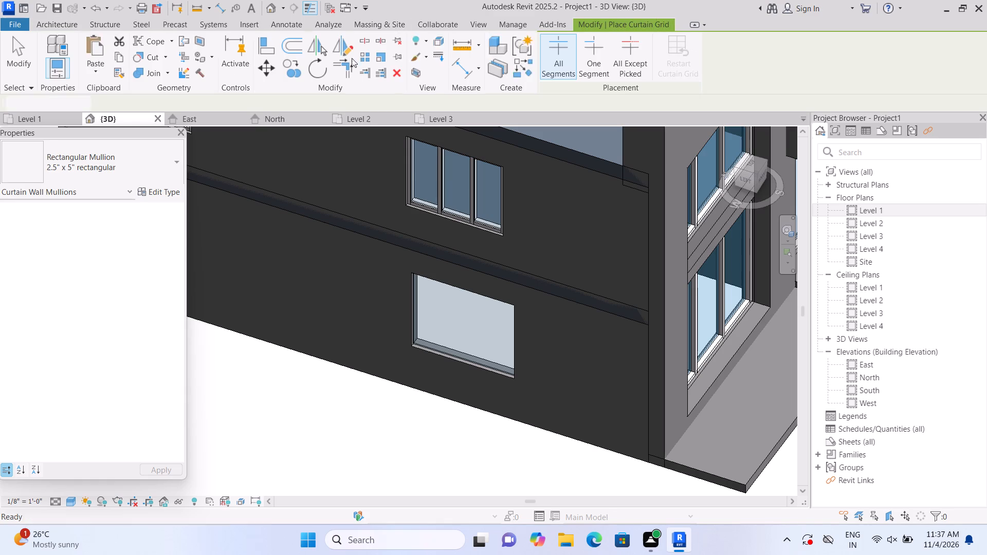
pyautogui.scroll(1, 445, 307)
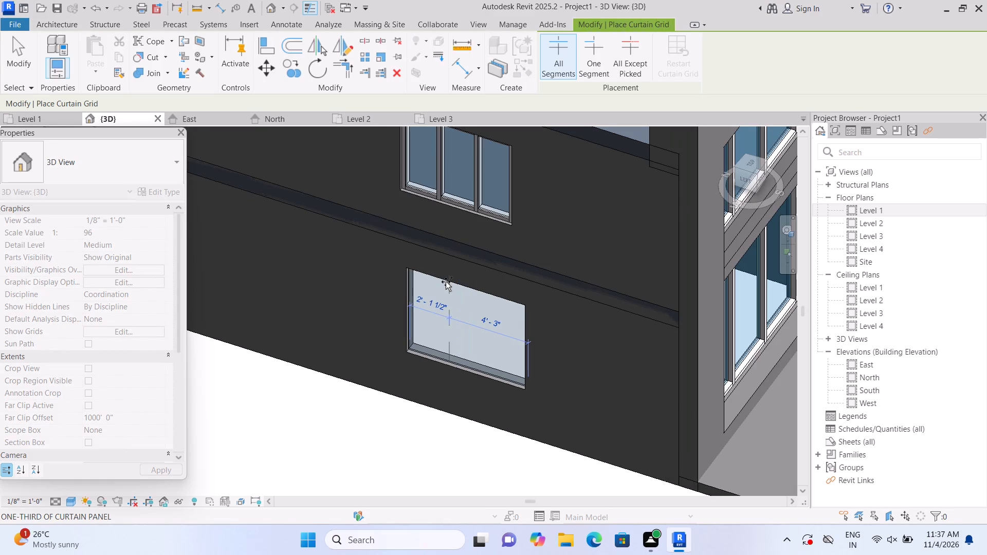
pyautogui.click(446, 282)
pyautogui.click(496, 300)
pyautogui.press('Escape')
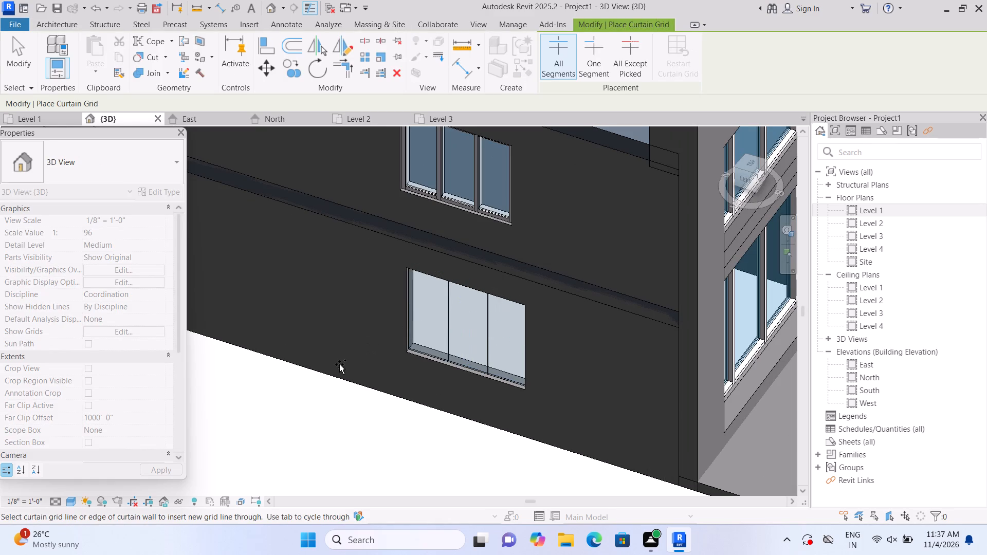
# Add 2.5" x 5" rectangular mullions to both vertical grid lines and all four edges of the west Level 1 window.
pyautogui.click(56, 25)
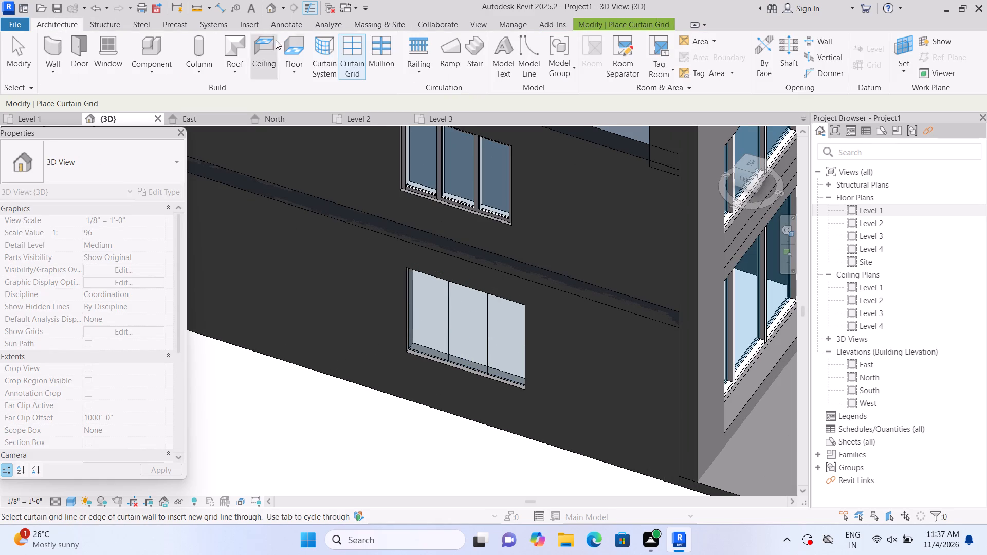
pyautogui.click(378, 41)
pyautogui.click(449, 300)
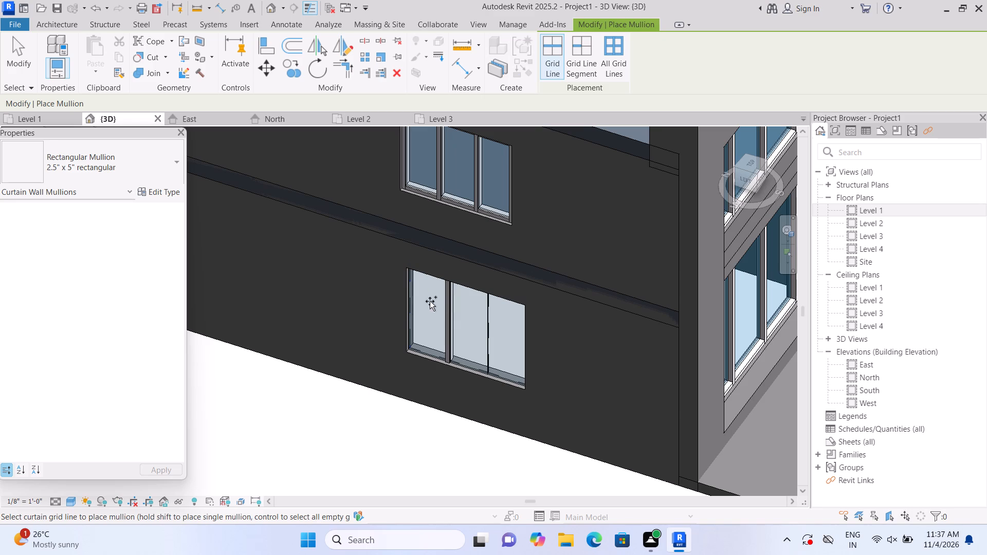
pyautogui.click(418, 298)
pyautogui.click(432, 357)
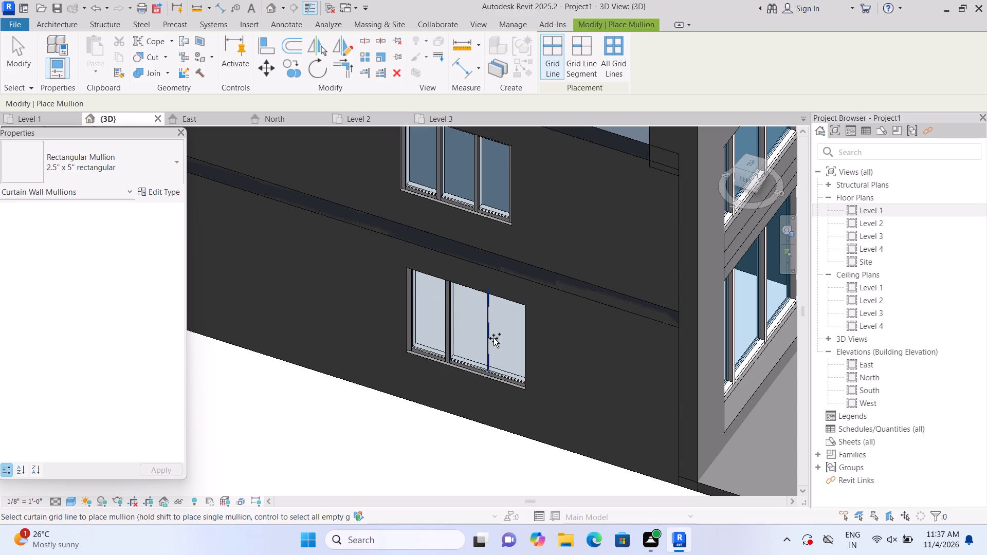
pyautogui.click(493, 338)
pyautogui.click(509, 305)
pyautogui.click(525, 334)
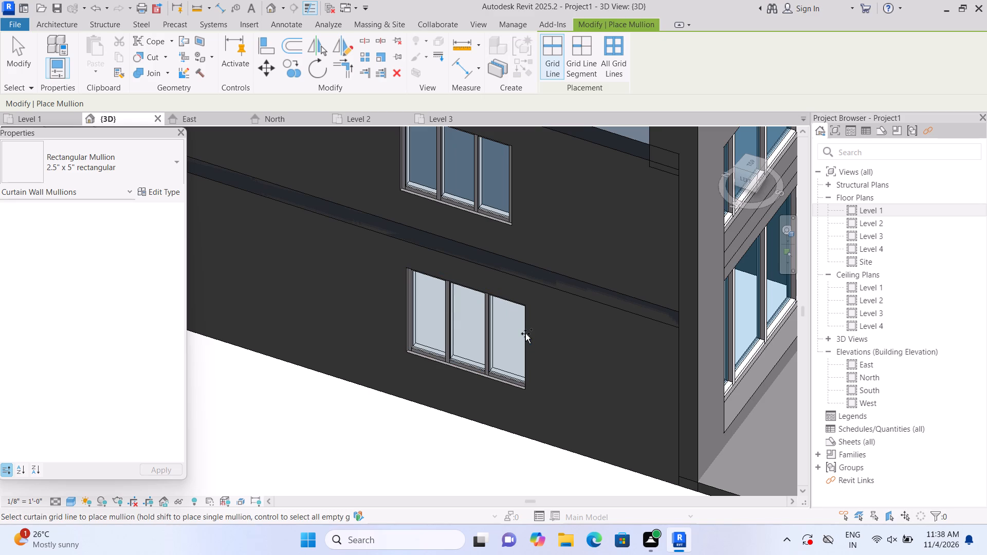
# Add a 2.5" x 5" rectangular mullion to the remaining bare side edge of the west Level 1 window.
pyautogui.click(516, 339)
pyautogui.scroll(-6, 511, 344)
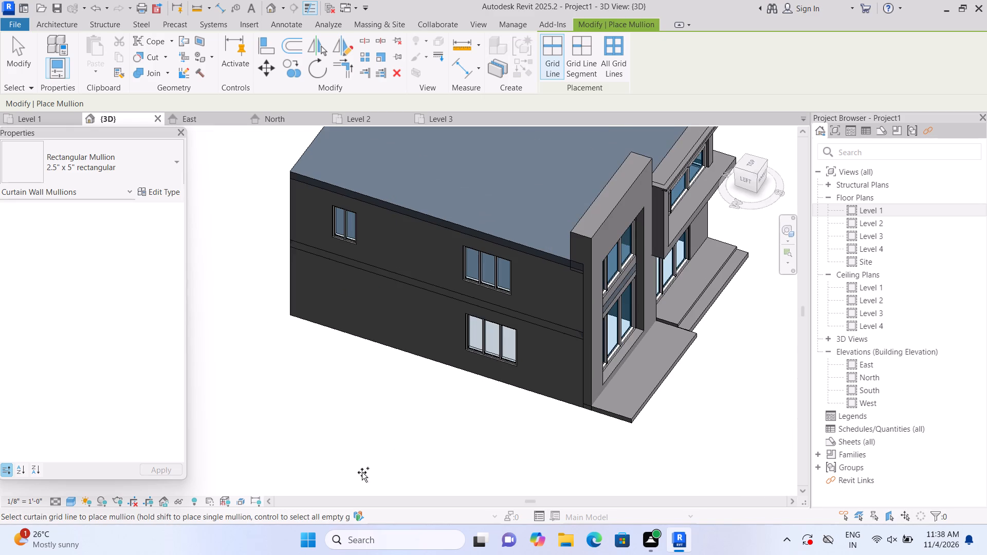
pyautogui.press('Escape')
# Examine the whole house from the default 3D home view, including the front entrance, balcony and side windows.
pyautogui.click(728, 133)
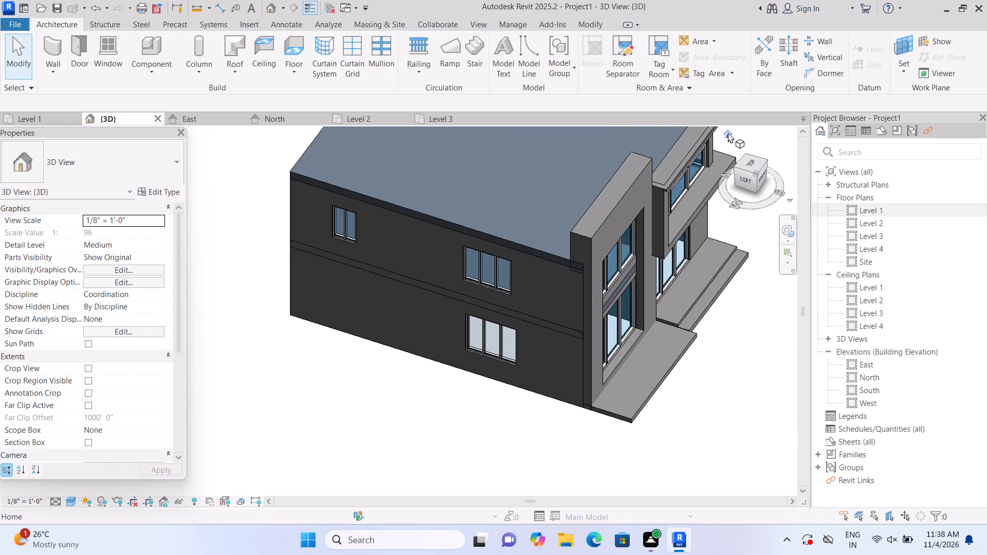
pyautogui.scroll(2, 255, 342)
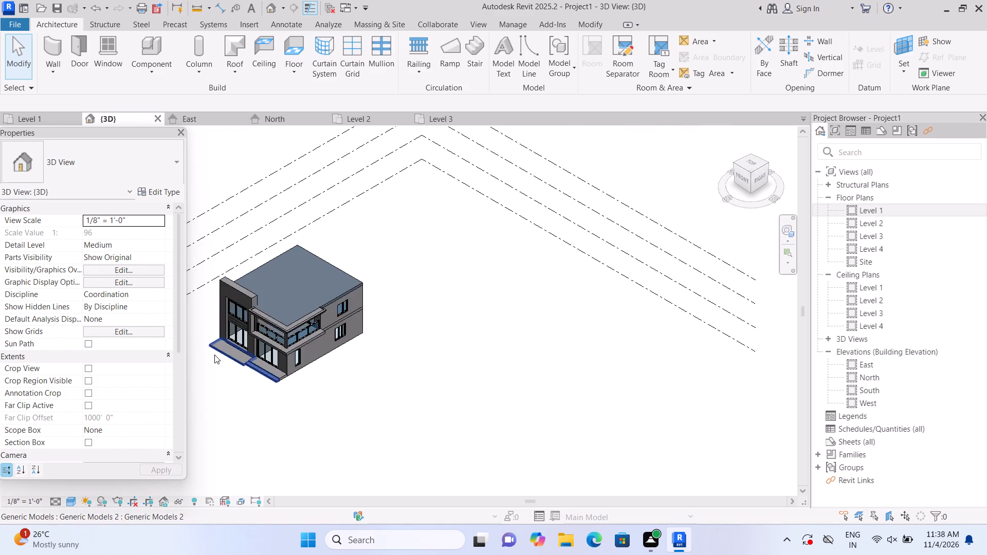
pyautogui.moveTo(216, 357); pyautogui.dragTo(357, 401, button='middle')
pyautogui.scroll(6, 374, 402)
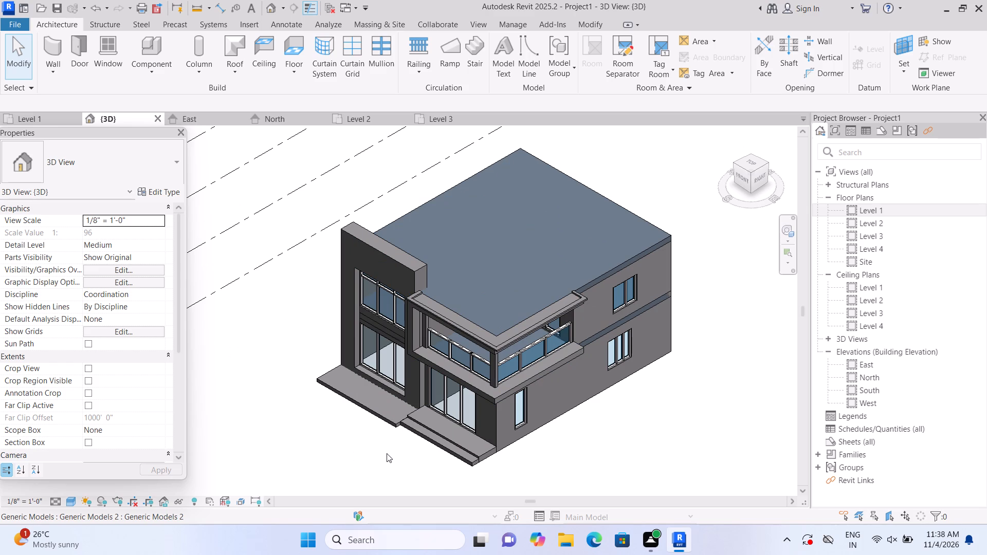
pyautogui.scroll(4, 387, 453)
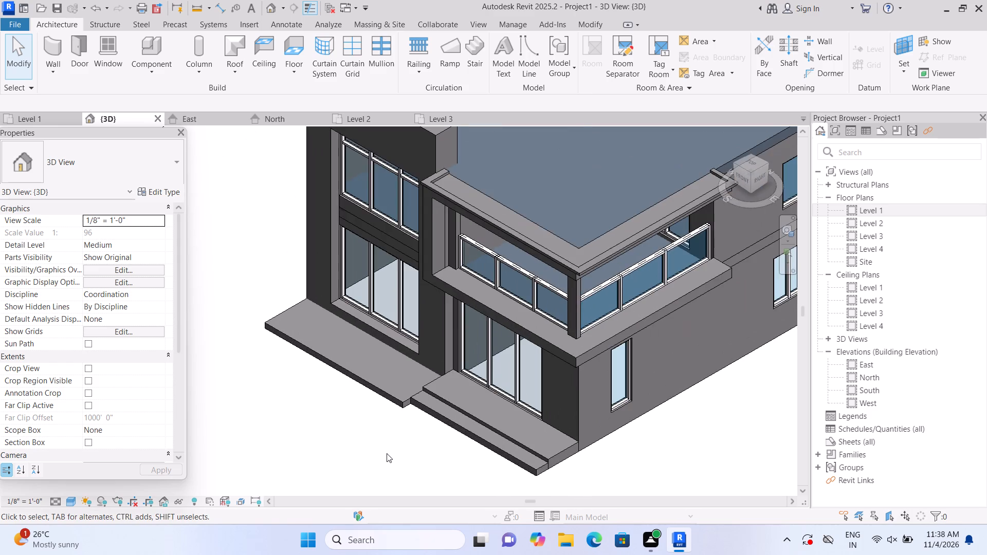
pyautogui.scroll(-3, 387, 453)
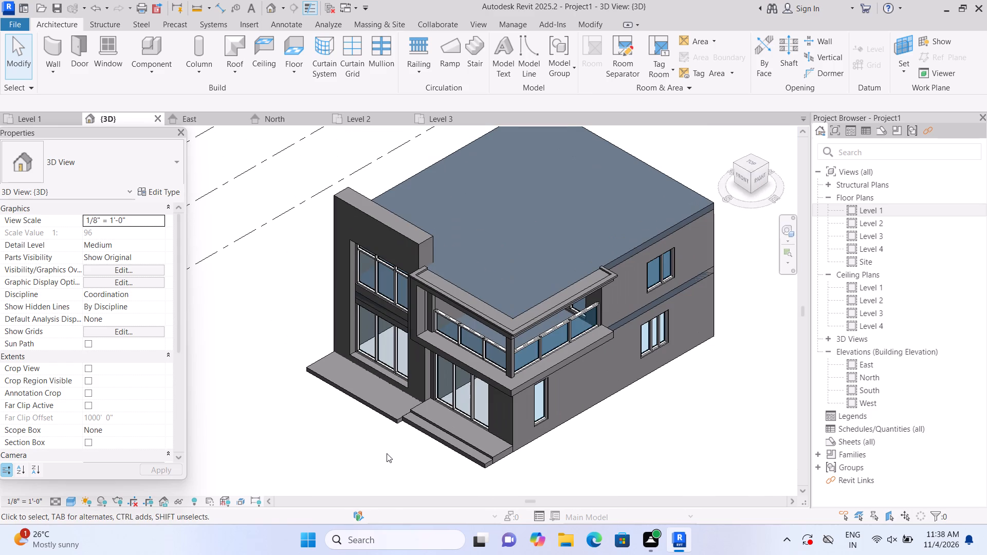
pyautogui.moveTo(376, 451); pyautogui.dragTo(299, 465, button='middle')
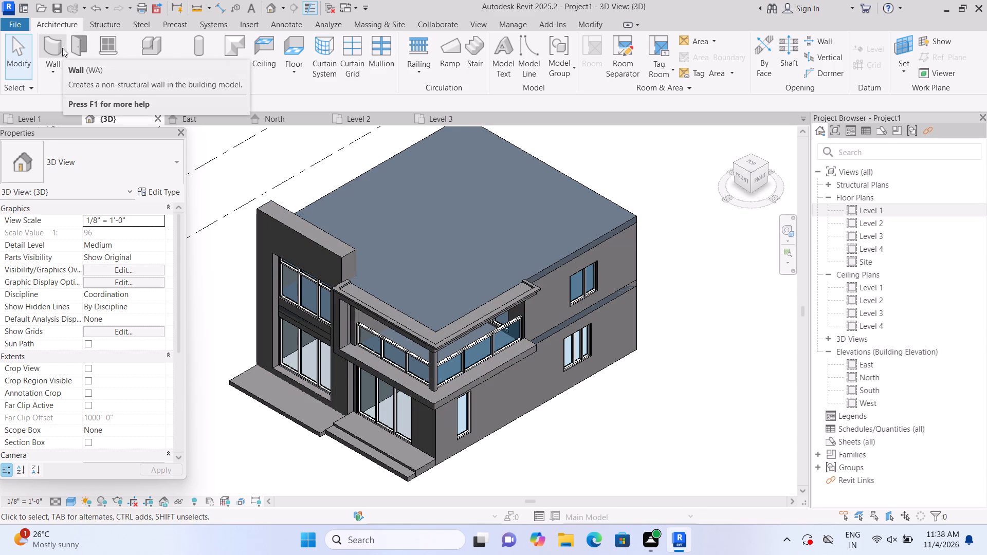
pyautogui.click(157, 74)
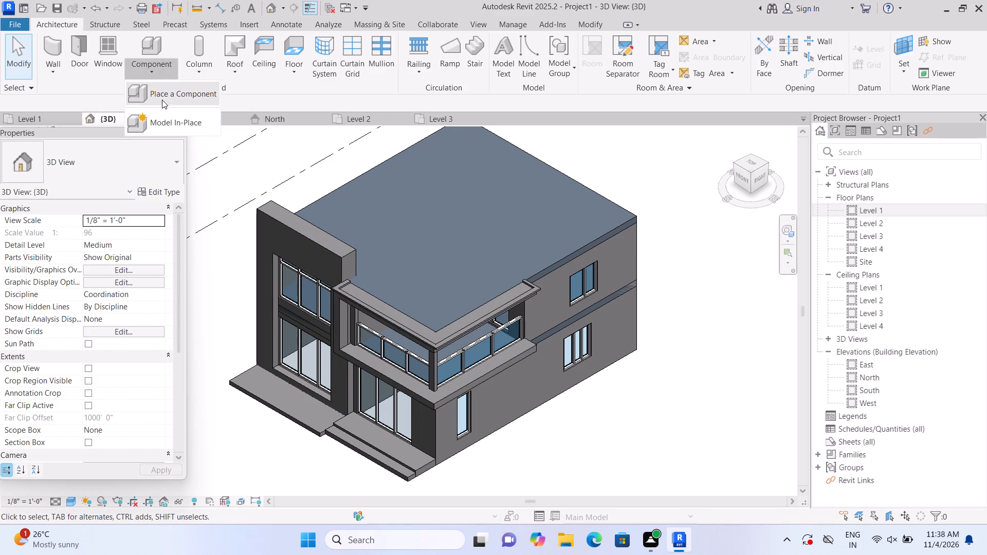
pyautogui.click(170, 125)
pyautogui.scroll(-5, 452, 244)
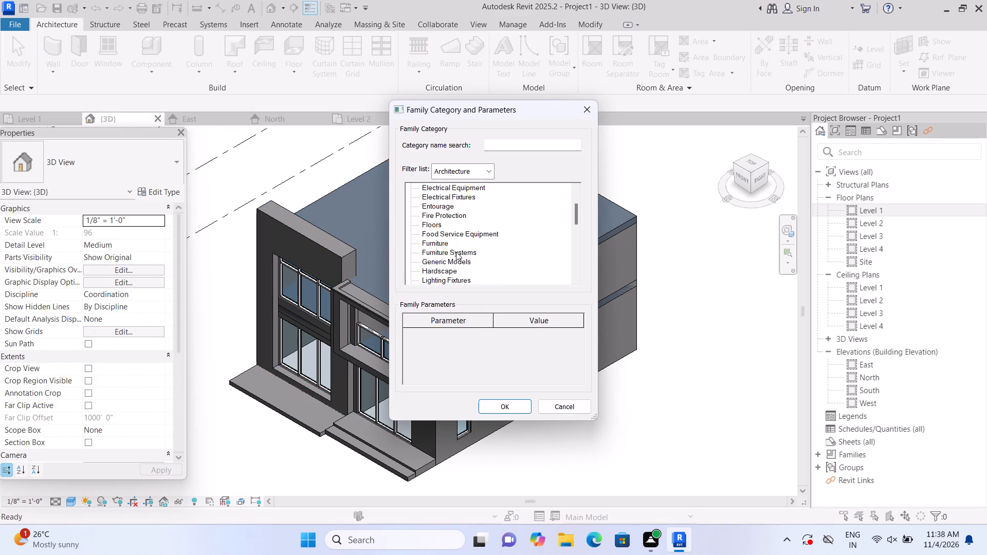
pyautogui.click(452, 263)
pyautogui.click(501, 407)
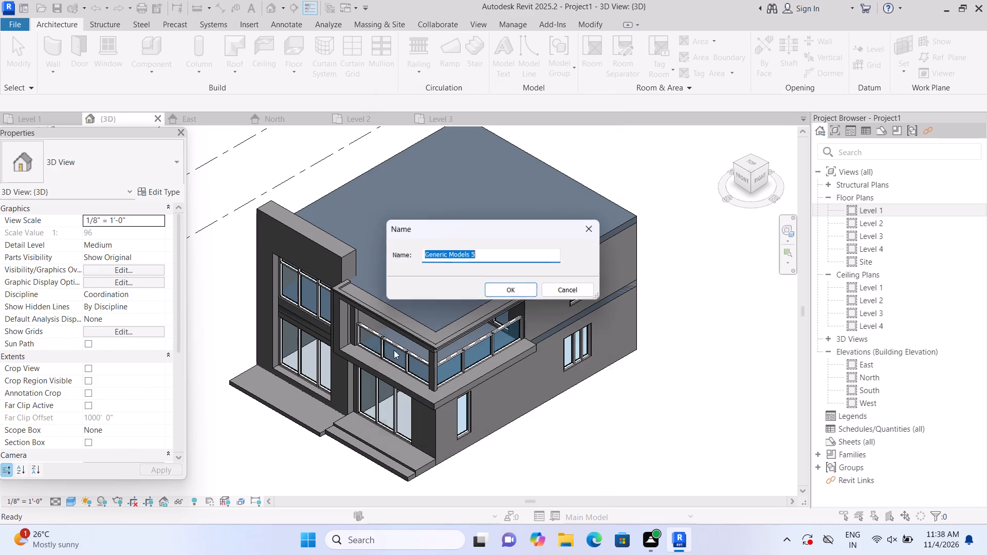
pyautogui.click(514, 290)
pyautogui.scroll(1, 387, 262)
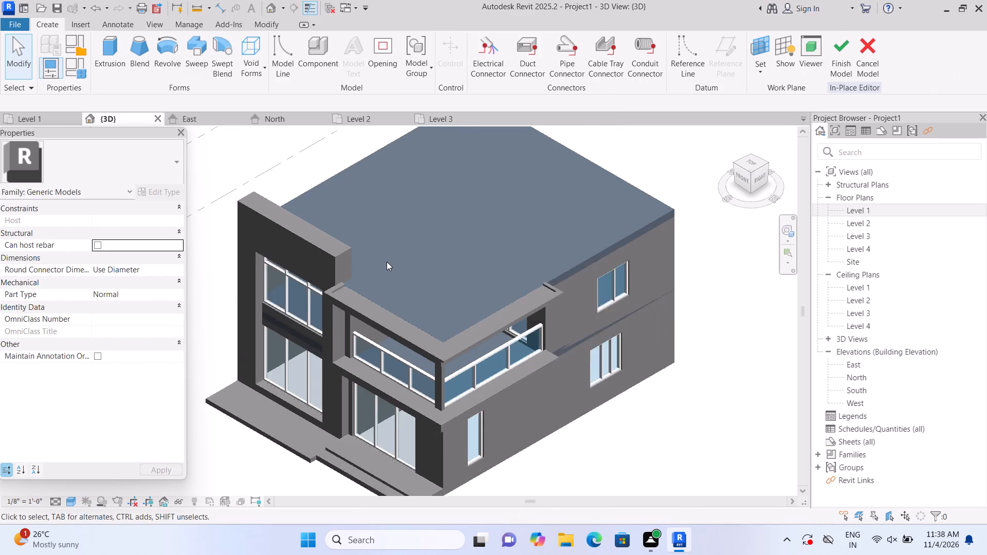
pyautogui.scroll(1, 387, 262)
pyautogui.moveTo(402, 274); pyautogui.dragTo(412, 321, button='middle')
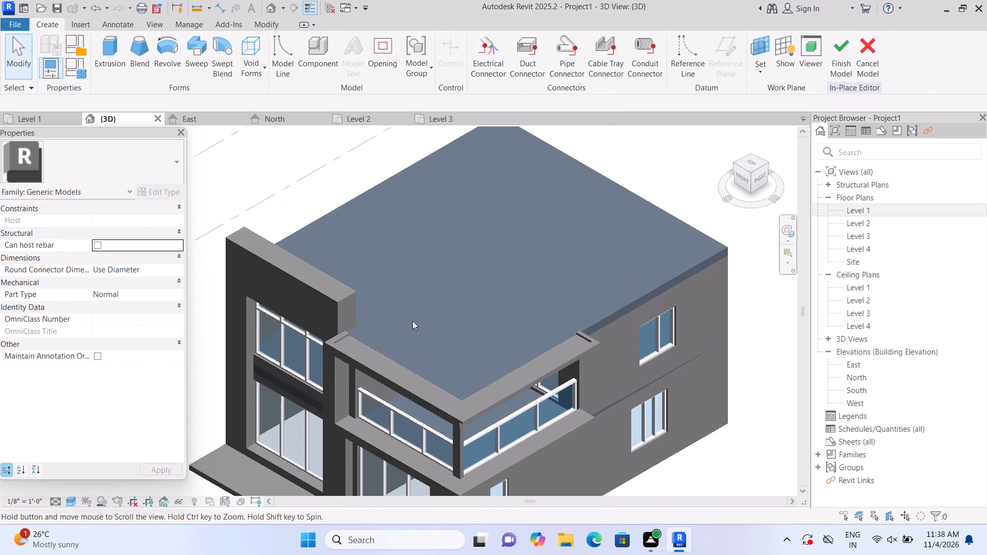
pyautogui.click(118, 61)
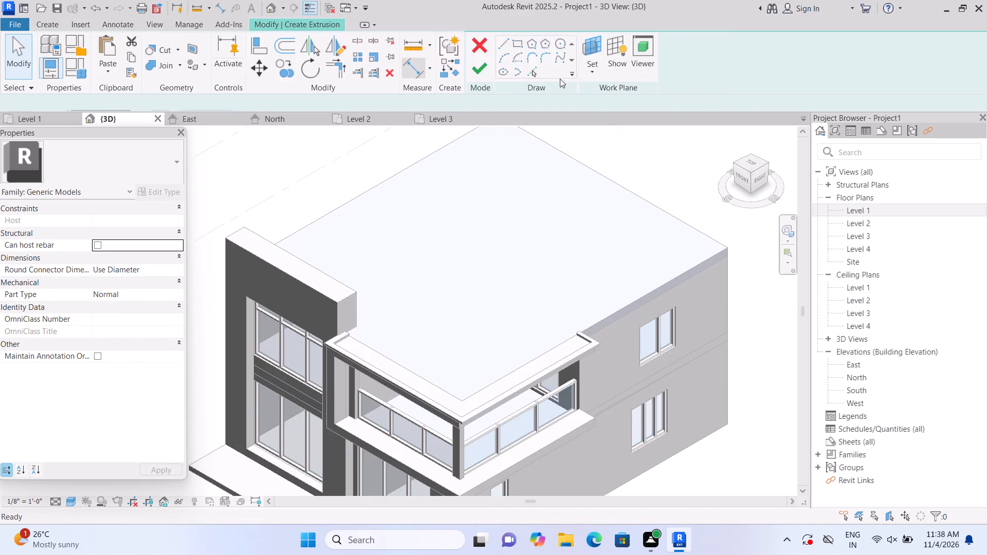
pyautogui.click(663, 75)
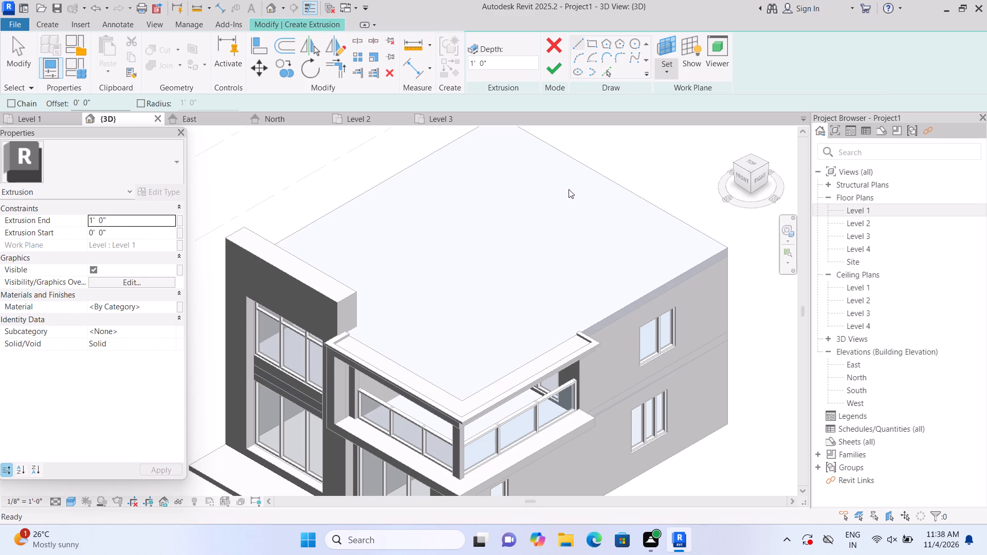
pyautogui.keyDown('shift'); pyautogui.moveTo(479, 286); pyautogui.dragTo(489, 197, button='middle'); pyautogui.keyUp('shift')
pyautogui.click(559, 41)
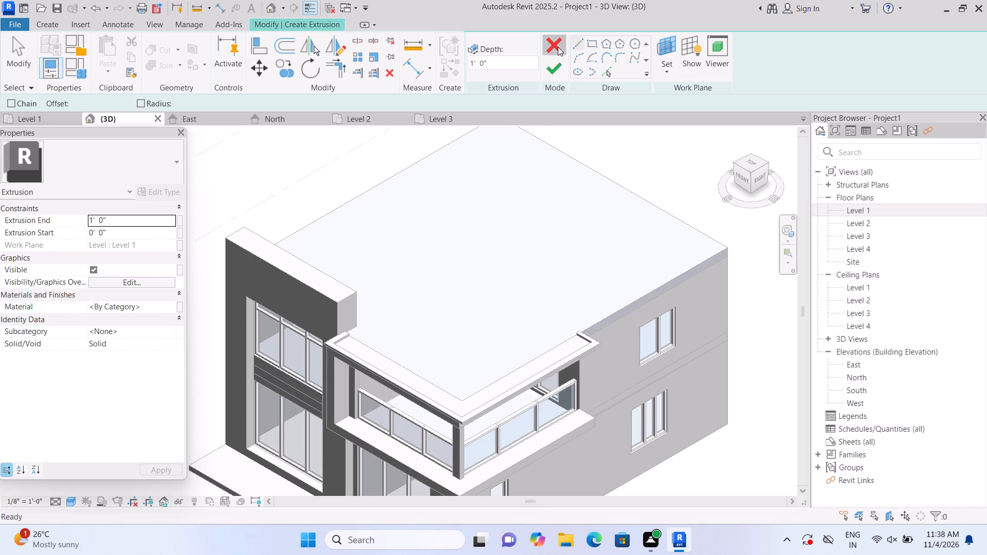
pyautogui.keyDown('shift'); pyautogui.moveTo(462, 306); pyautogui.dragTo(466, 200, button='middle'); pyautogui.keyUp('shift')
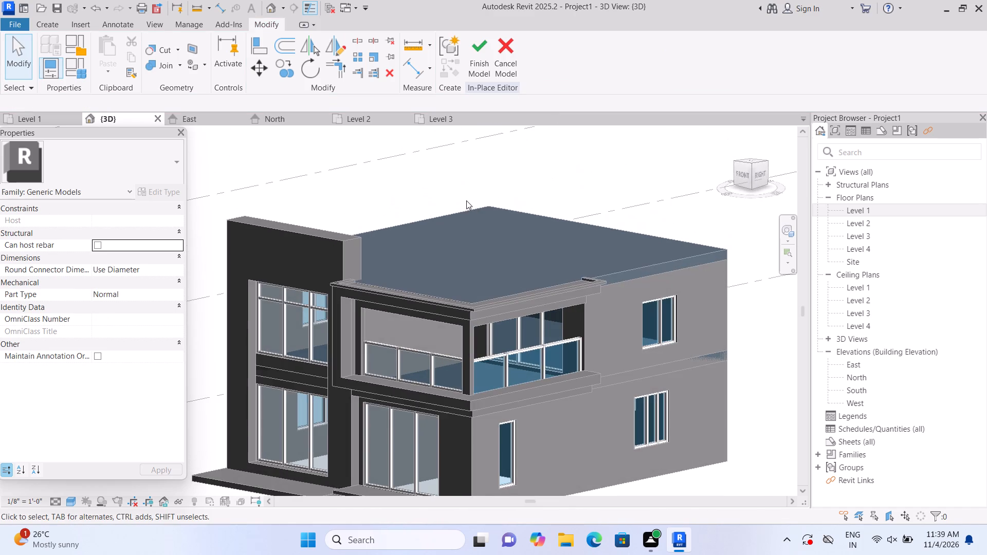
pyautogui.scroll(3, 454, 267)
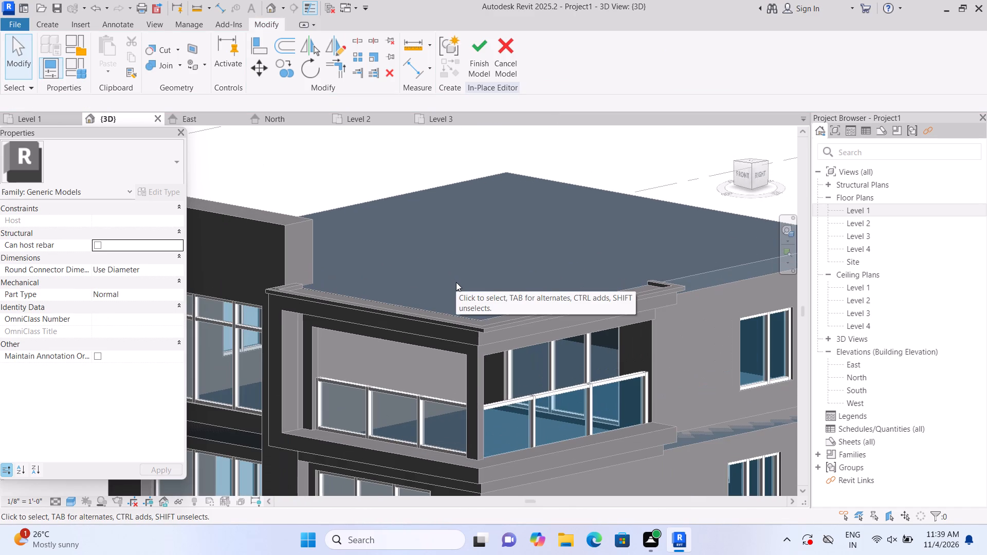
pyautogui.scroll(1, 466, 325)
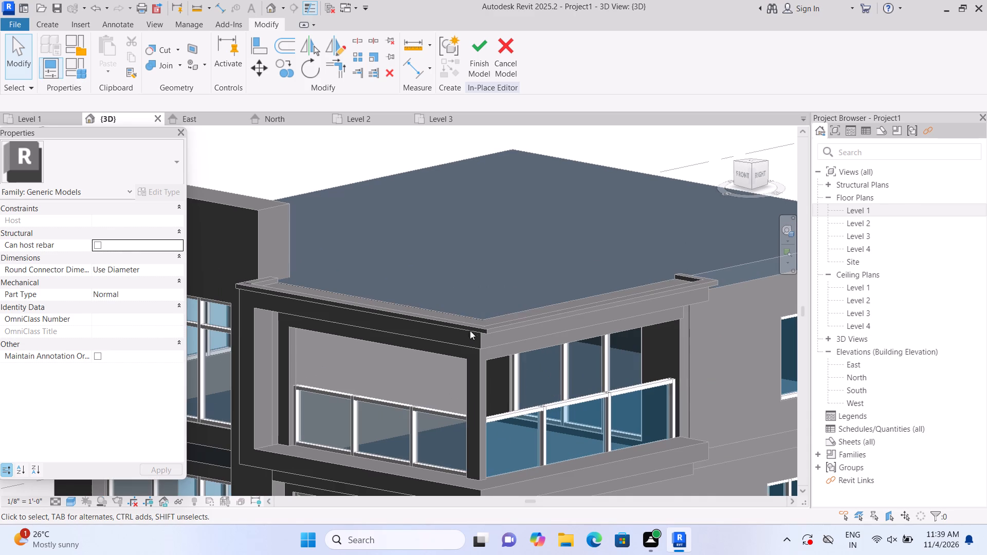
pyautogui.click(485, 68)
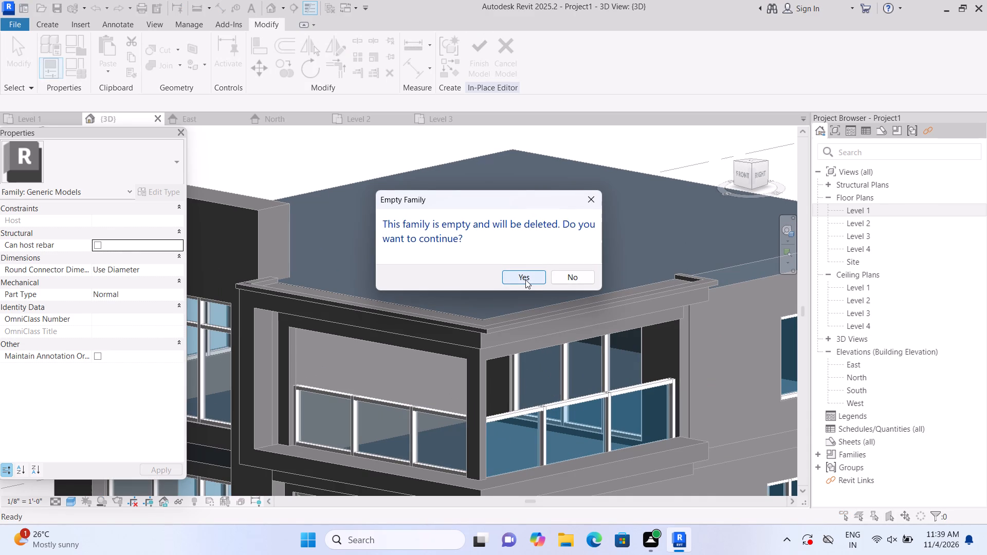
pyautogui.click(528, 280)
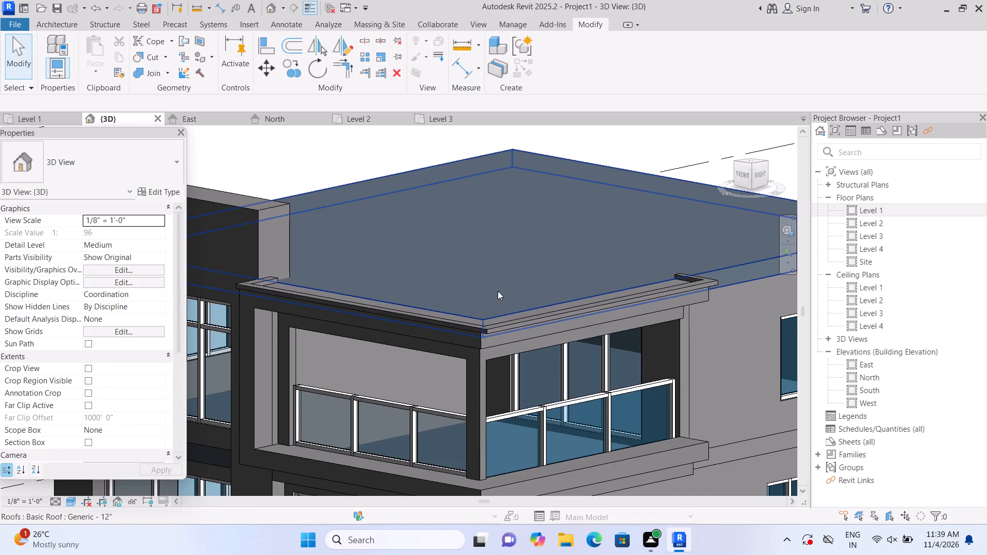
# Open the balcony frame's generic model for in-place editing and select the thin trim extrusion along the front roof edge.
pyautogui.moveTo(498, 291); pyautogui.dragTo(562, 212, button='middle')
pyautogui.scroll(2, 542, 223)
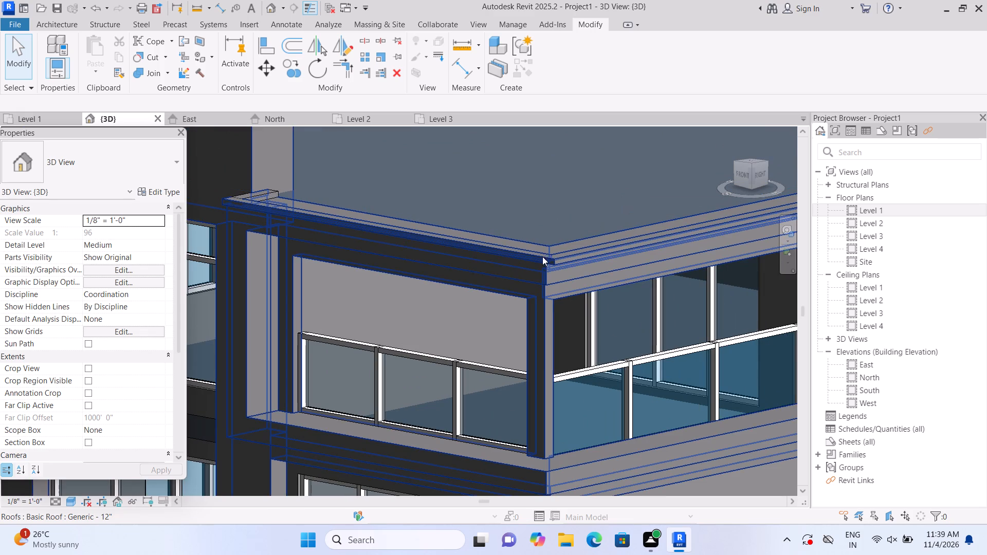
pyautogui.click(416, 221)
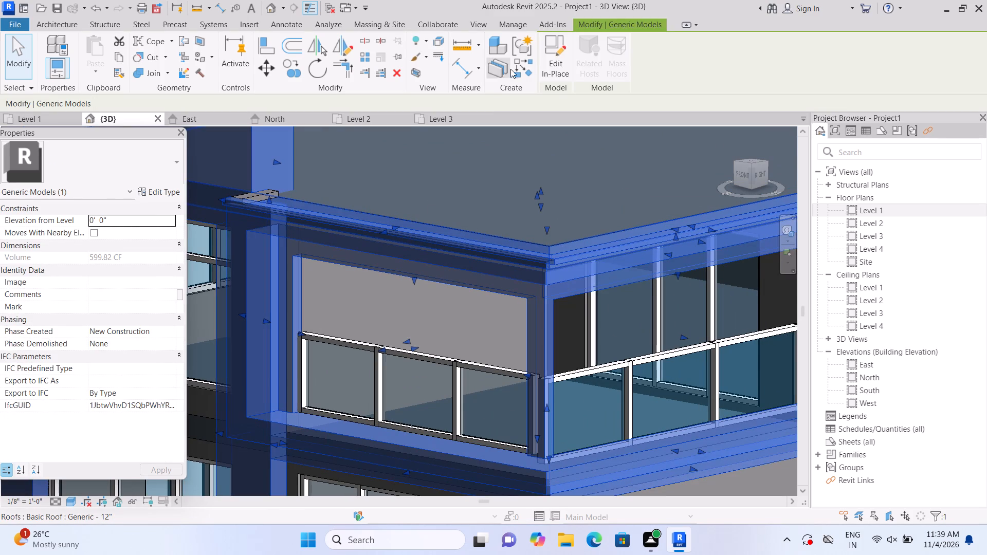
pyautogui.click(548, 69)
pyautogui.click(465, 243)
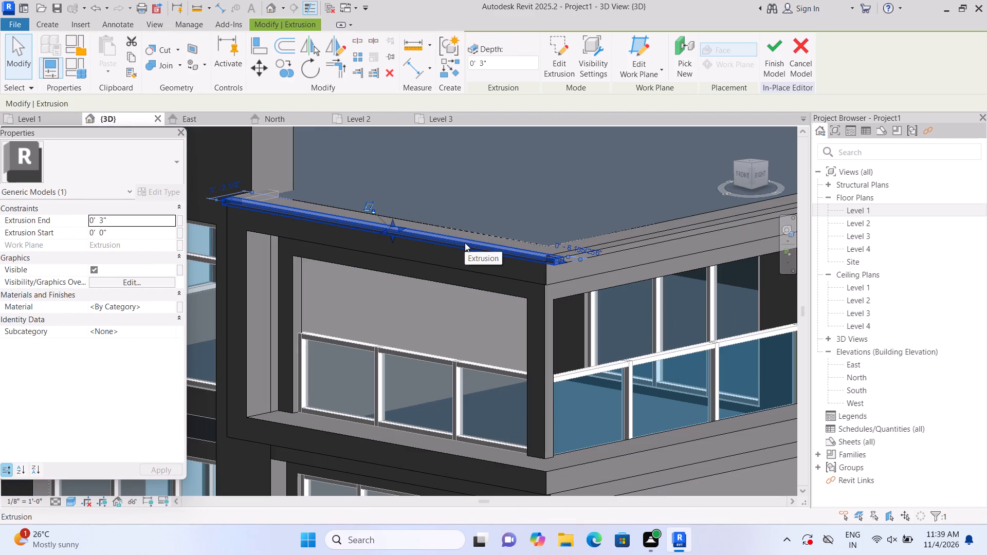
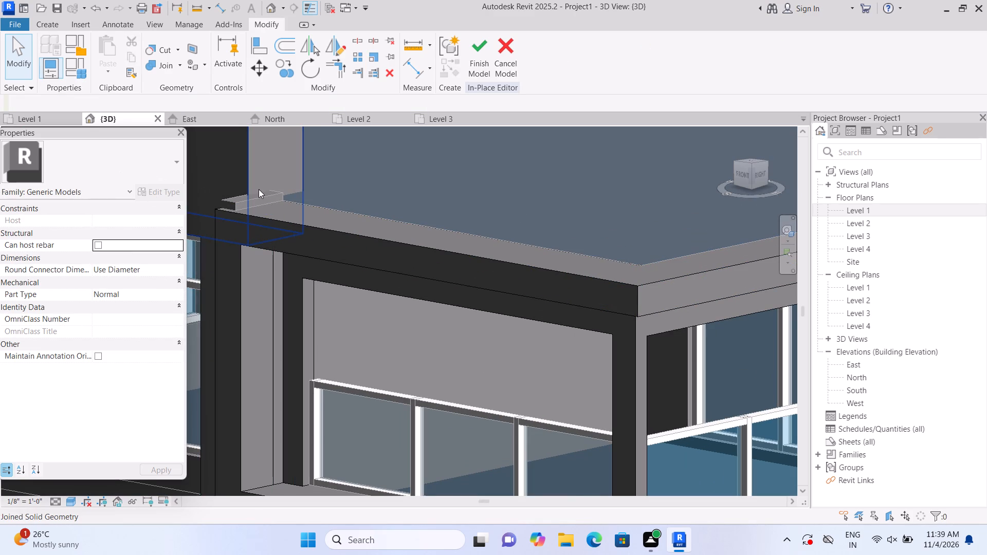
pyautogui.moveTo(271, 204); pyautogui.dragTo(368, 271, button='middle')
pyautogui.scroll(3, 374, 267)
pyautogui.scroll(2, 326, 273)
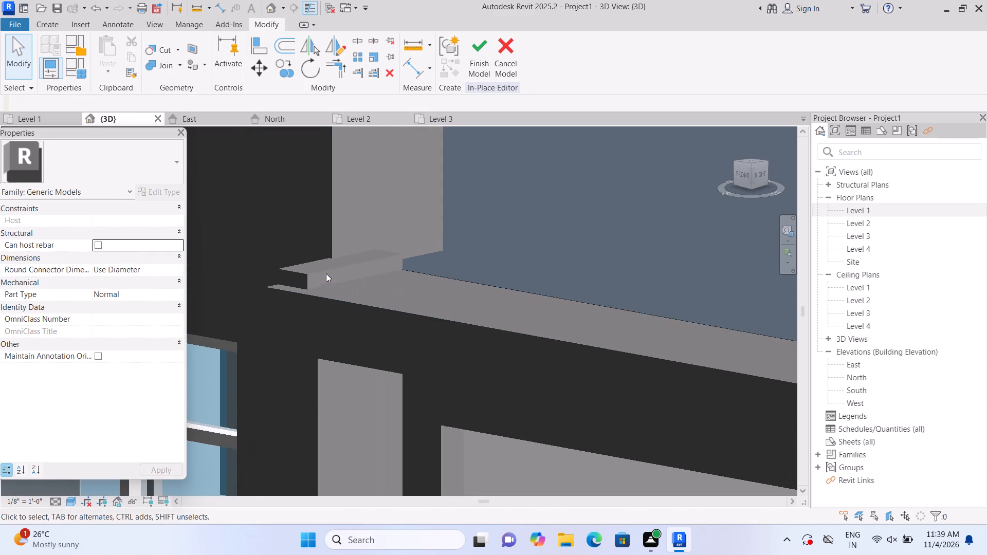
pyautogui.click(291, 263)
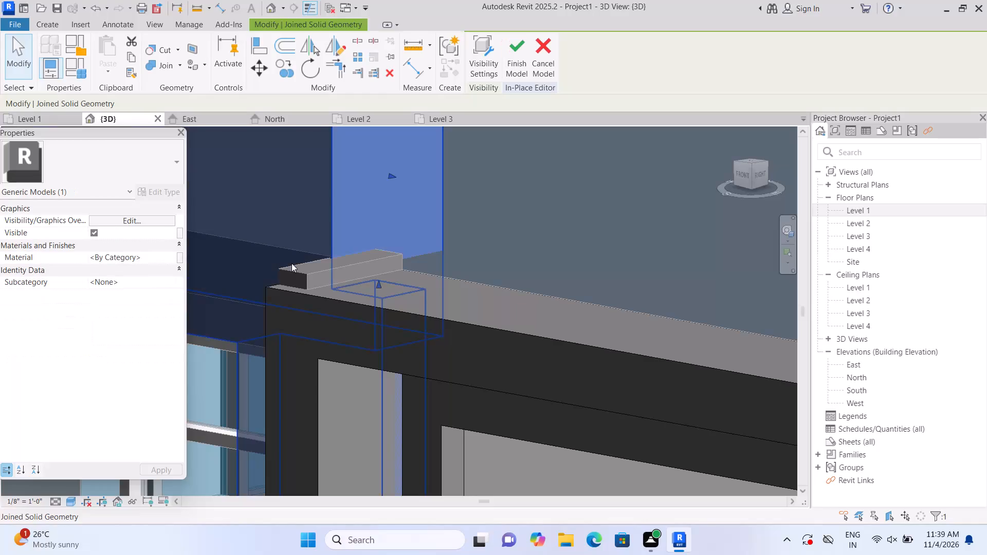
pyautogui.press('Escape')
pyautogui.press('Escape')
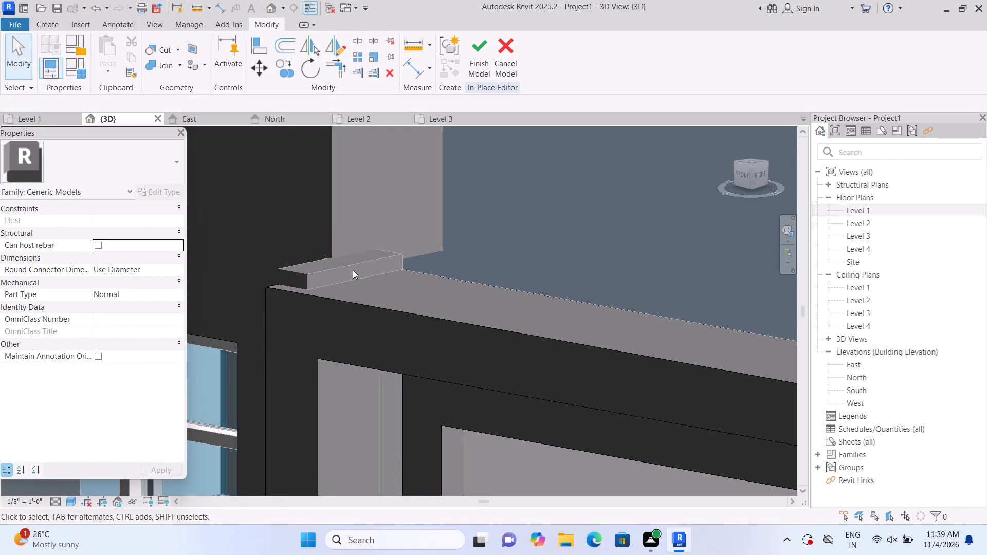
# Raise the top face of the front roof-edge trim extrusion above the balcony, stretching it upward in two stages to form a taller fascia.
pyautogui.moveTo(415, 306); pyautogui.dragTo(349, 217, button='middle')
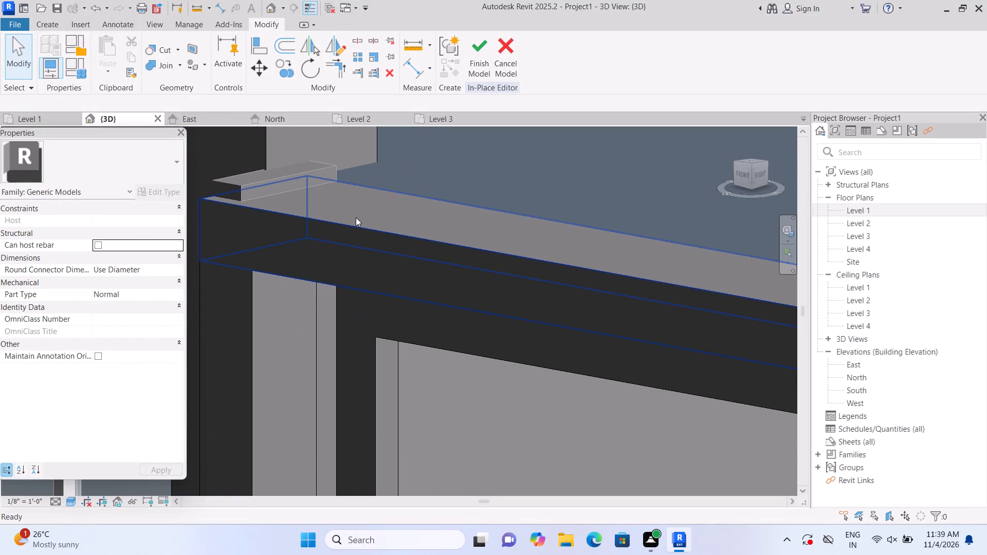
pyautogui.click(356, 217)
pyautogui.scroll(-6, 433, 228)
pyautogui.scroll(2, 461, 224)
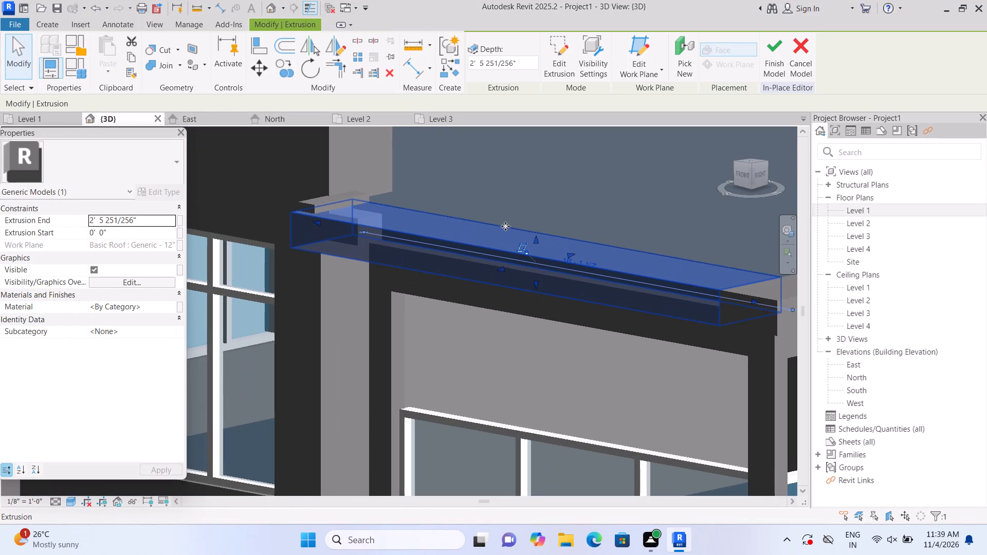
pyautogui.moveTo(535, 238); pyautogui.dragTo(535, 215)
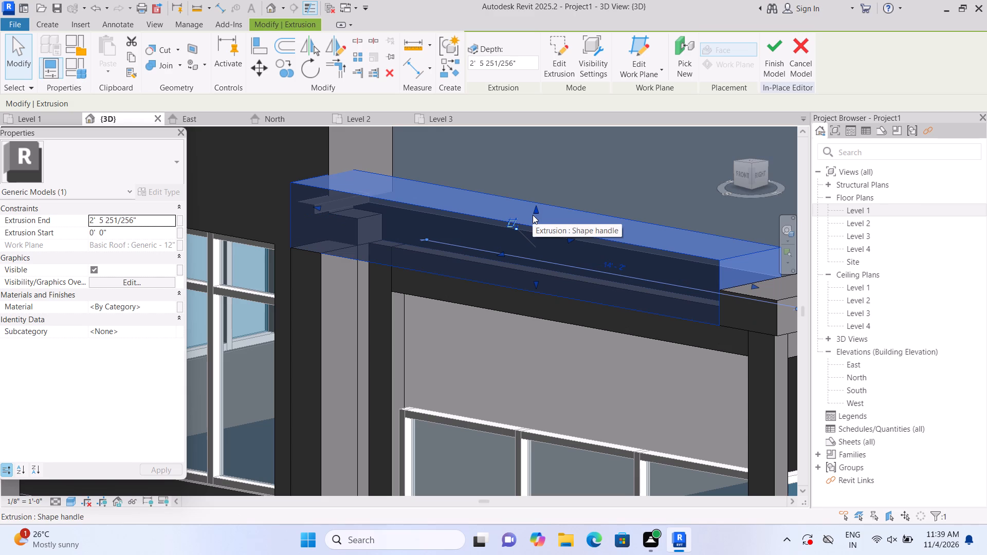
pyautogui.scroll(-3, 533, 215)
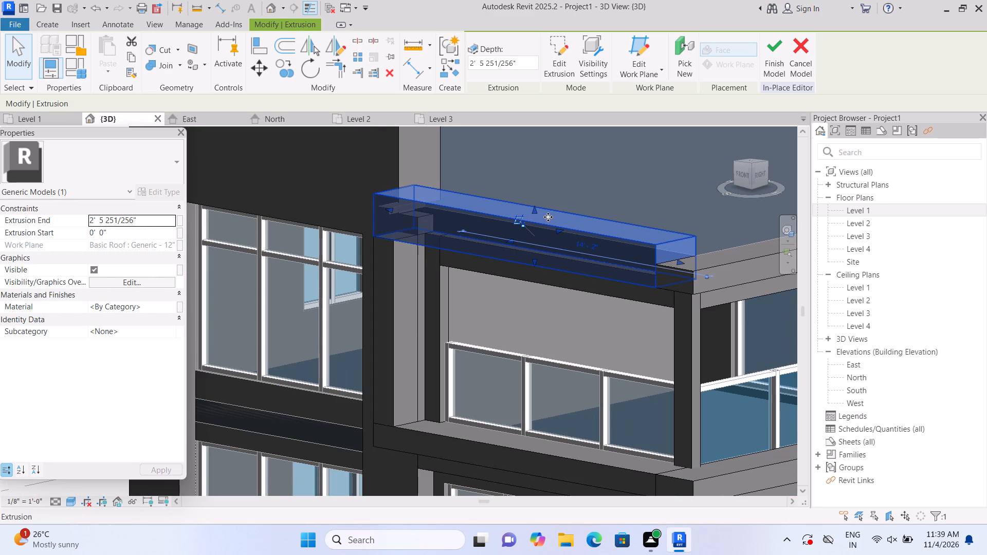
pyautogui.press('Escape')
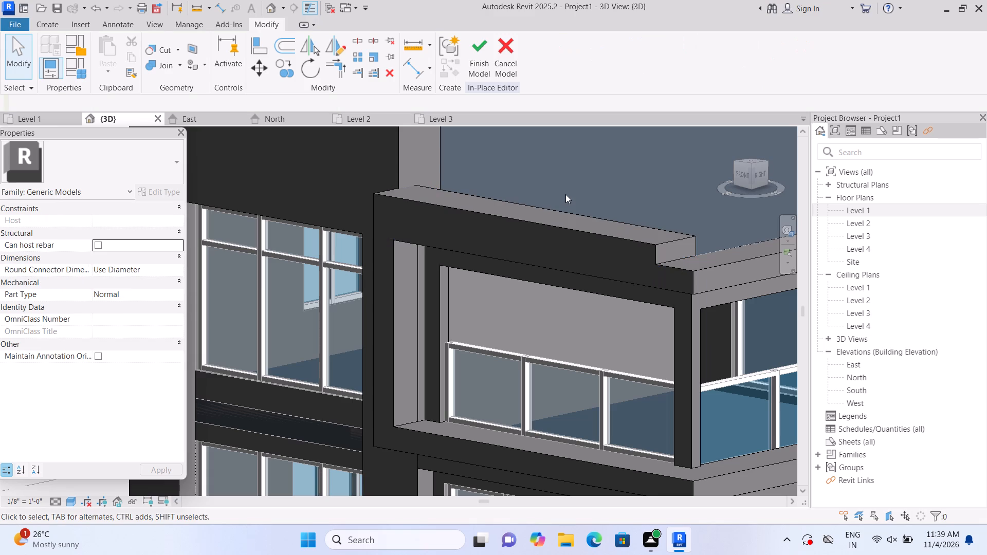
pyautogui.click(578, 230)
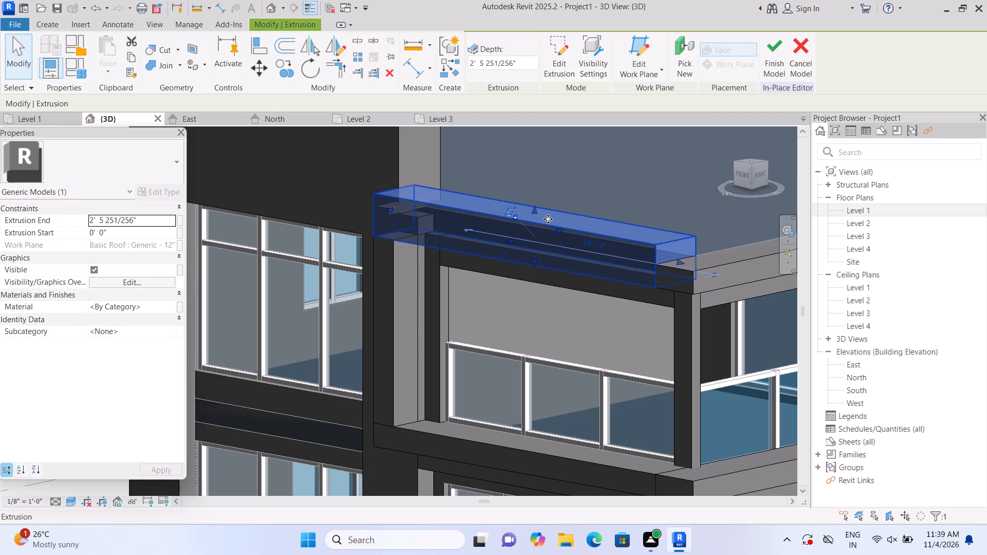
pyautogui.moveTo(533, 206); pyautogui.dragTo(536, 194)
pyautogui.click(536, 194)
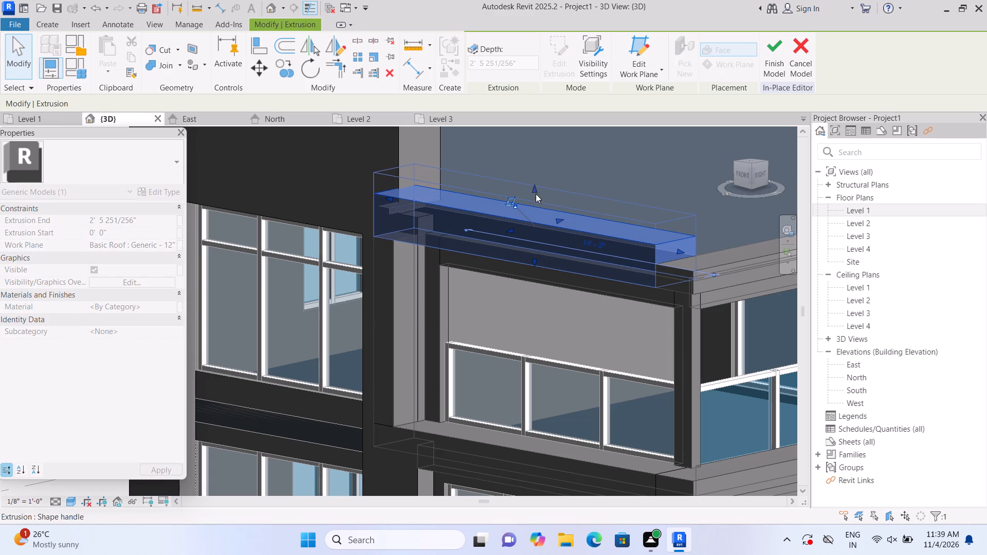
pyautogui.press('Escape')
# Raise the top face of the side roof-edge trim extrusion above the balcony to align with the top of the front trim.
pyautogui.scroll(-6, 553, 197)
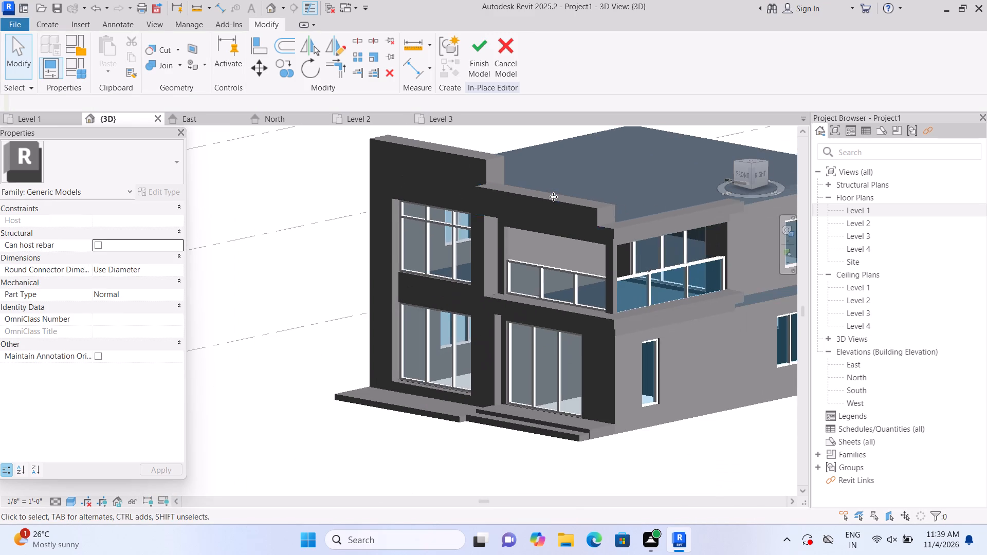
pyautogui.moveTo(622, 215); pyautogui.dragTo(508, 232, button='middle')
pyautogui.scroll(3, 518, 228)
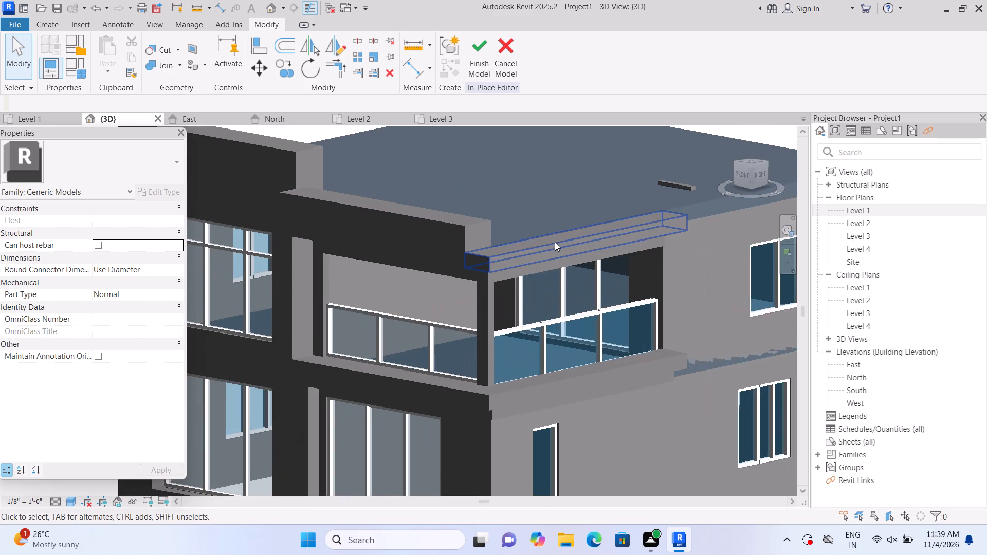
pyautogui.click(555, 242)
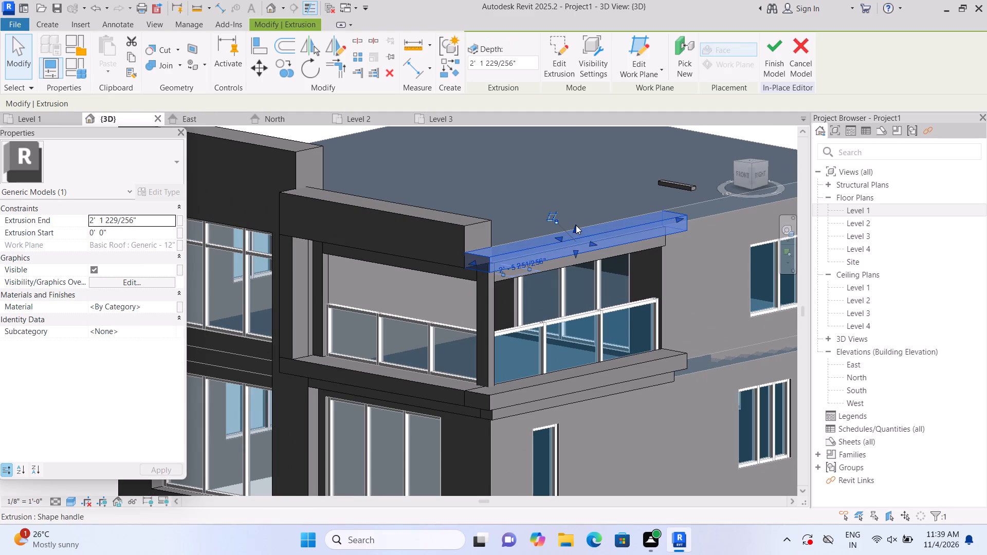
pyautogui.moveTo(574, 230); pyautogui.dragTo(574, 217)
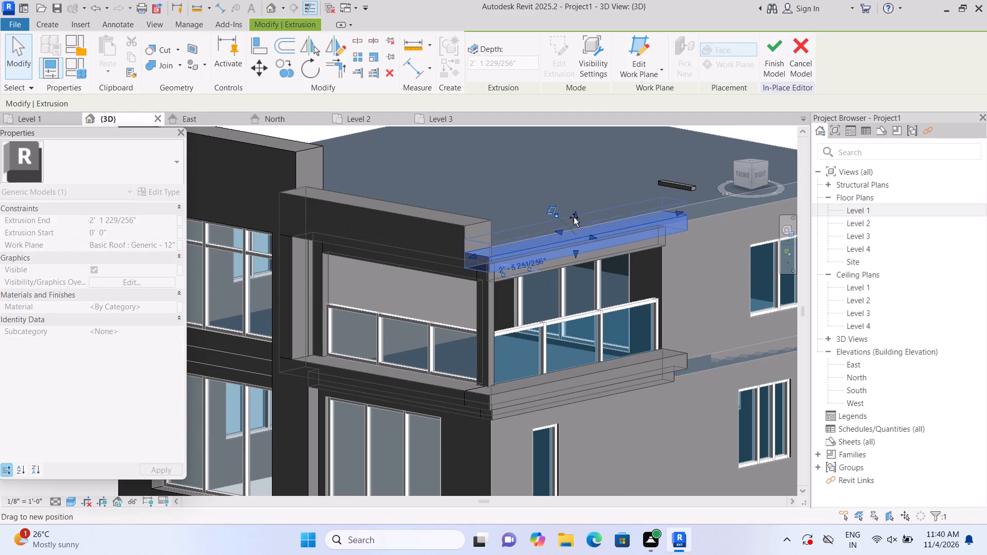
pyautogui.moveTo(574, 217); pyautogui.dragTo(573, 209)
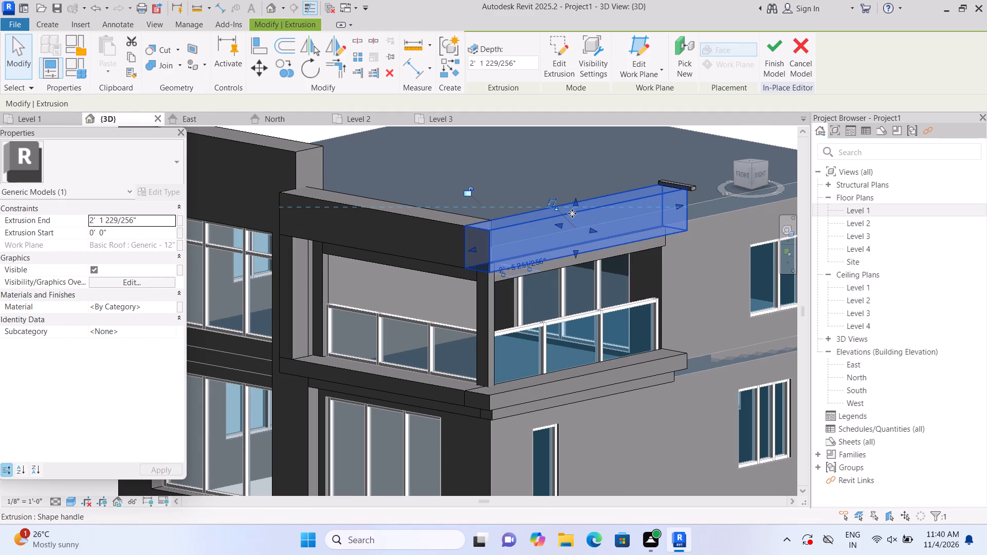
pyautogui.press('Escape')
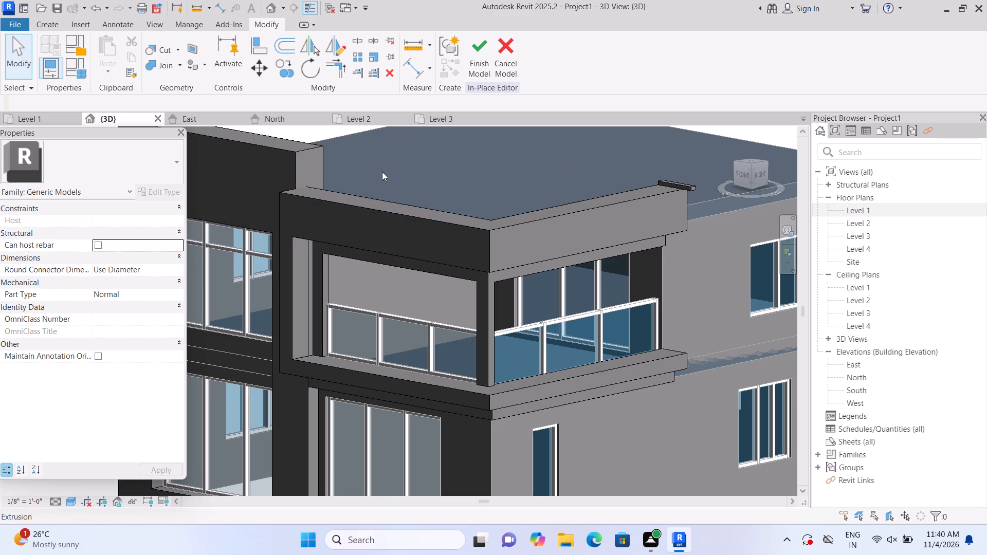
# Examine the heightened roof-edge trim where it meets the tall front frame, and the front facade from above and below.
pyautogui.scroll(1, 327, 175)
pyautogui.moveTo(331, 178); pyautogui.dragTo(395, 202, button='middle')
pyautogui.scroll(8, 337, 215)
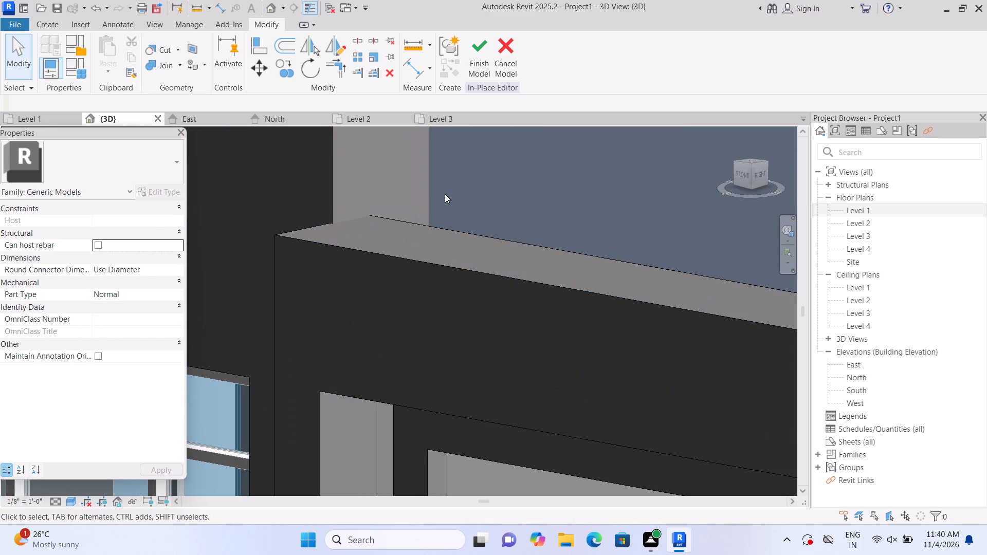
pyautogui.scroll(-10, 446, 193)
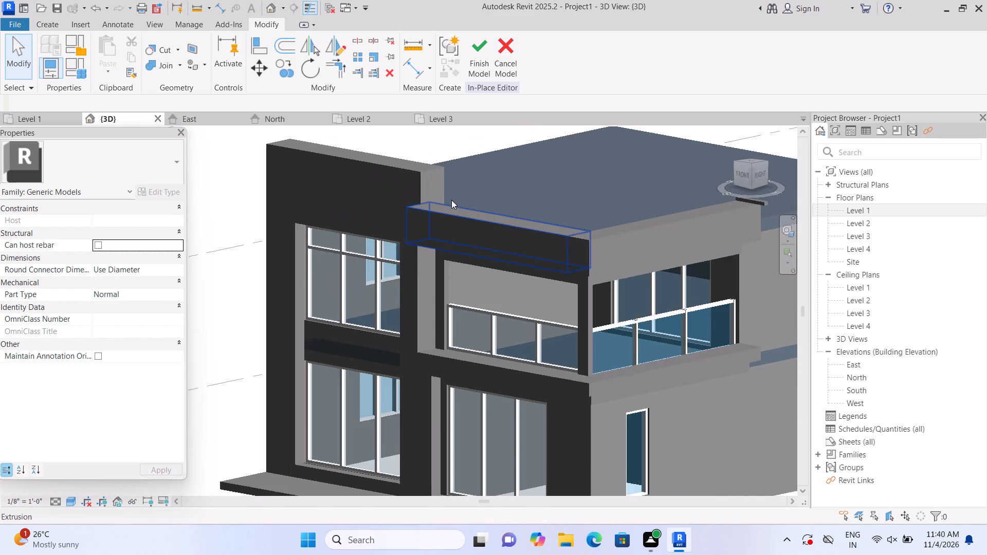
pyautogui.scroll(-2, 535, 156)
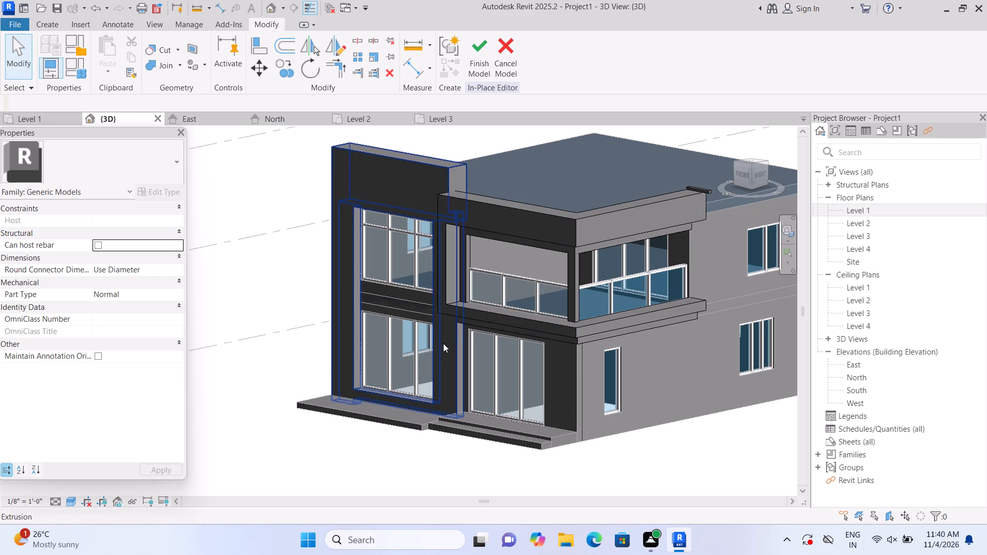
pyautogui.scroll(1, 389, 445)
pyautogui.keyDown('shift'); pyautogui.moveTo(389, 445); pyautogui.dragTo(389, 340, button='middle'); pyautogui.keyUp('shift')
pyautogui.keyDown('shift'); pyautogui.middleClick(390, 340); pyautogui.keyUp('shift')
pyautogui.moveTo(400, 304); pyautogui.dragTo(395, 373, button='middle')
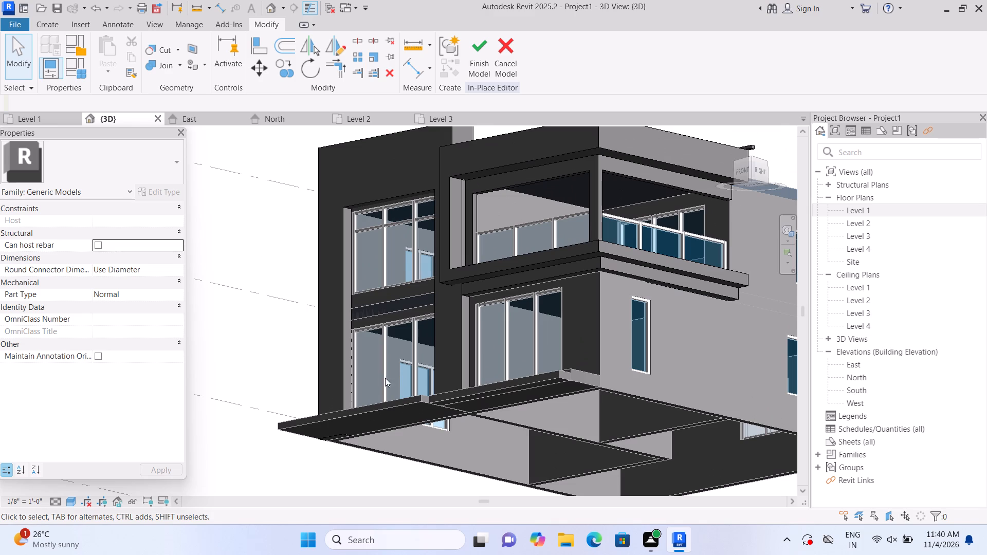
pyautogui.moveTo(334, 320); pyautogui.dragTo(334, 416, button='middle')
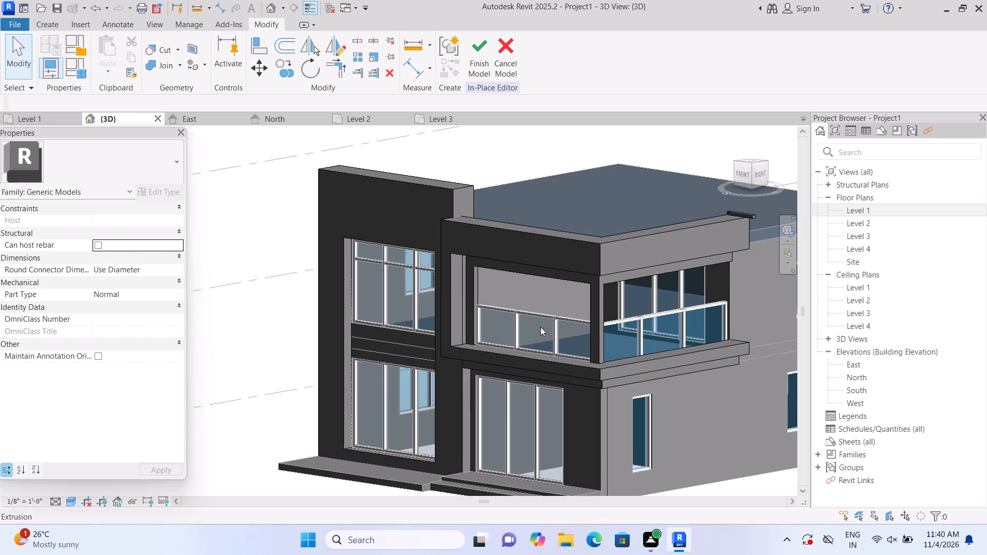
pyautogui.keyDown('shift'); pyautogui.moveTo(540, 327); pyautogui.dragTo(543, 286, button='middle'); pyautogui.keyUp('shift')
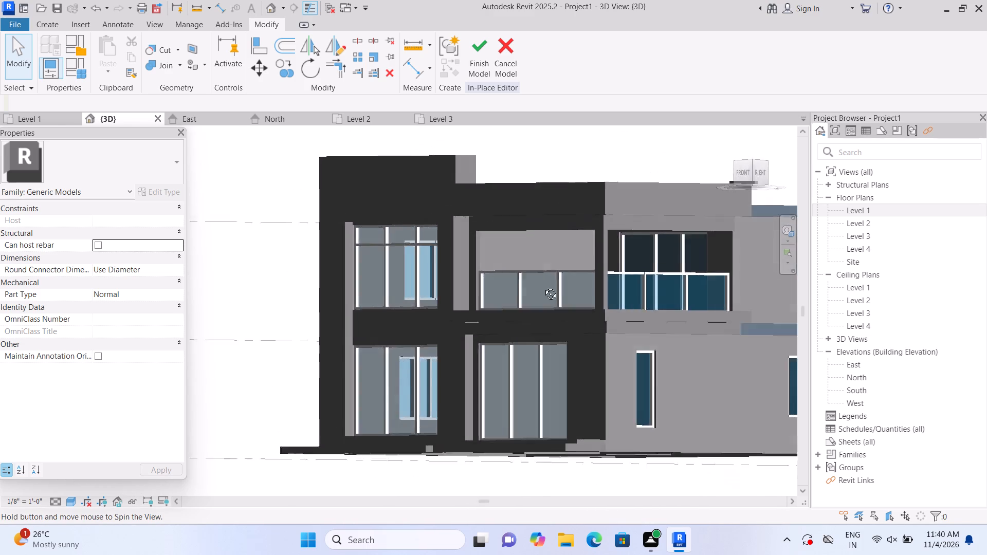
pyautogui.keyDown('shift'); pyautogui.moveTo(543, 286); pyautogui.dragTo(550, 308, button='middle'); pyautogui.keyUp('shift')
pyautogui.scroll(1, 627, 214)
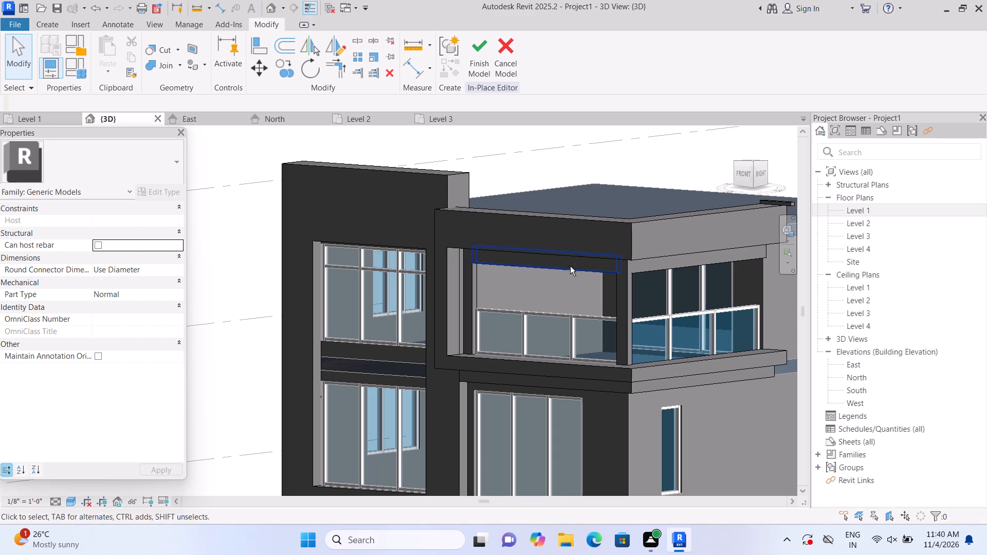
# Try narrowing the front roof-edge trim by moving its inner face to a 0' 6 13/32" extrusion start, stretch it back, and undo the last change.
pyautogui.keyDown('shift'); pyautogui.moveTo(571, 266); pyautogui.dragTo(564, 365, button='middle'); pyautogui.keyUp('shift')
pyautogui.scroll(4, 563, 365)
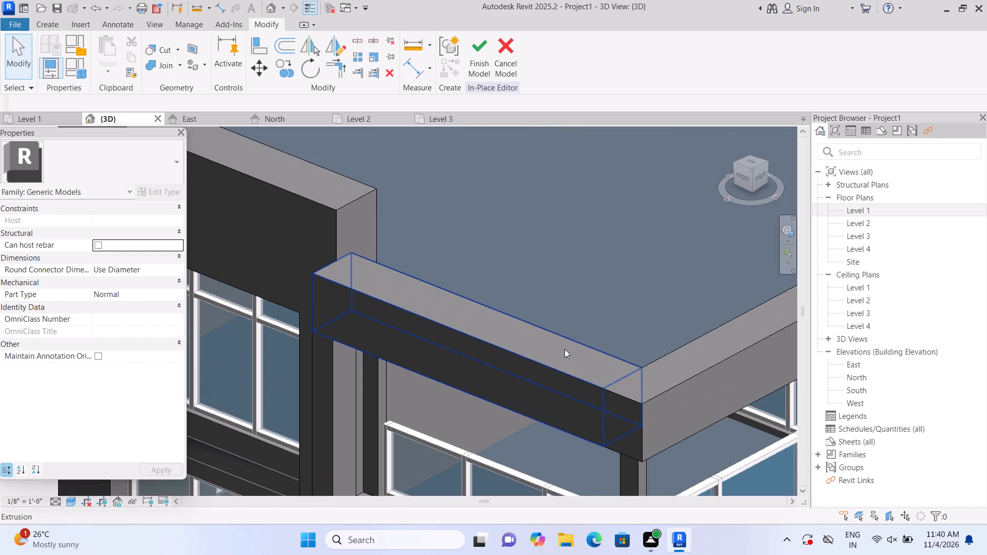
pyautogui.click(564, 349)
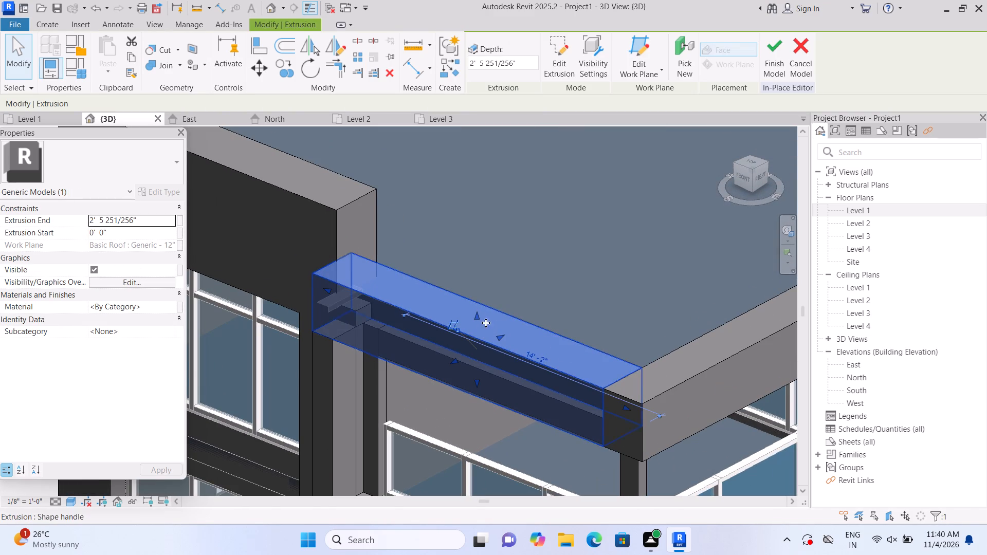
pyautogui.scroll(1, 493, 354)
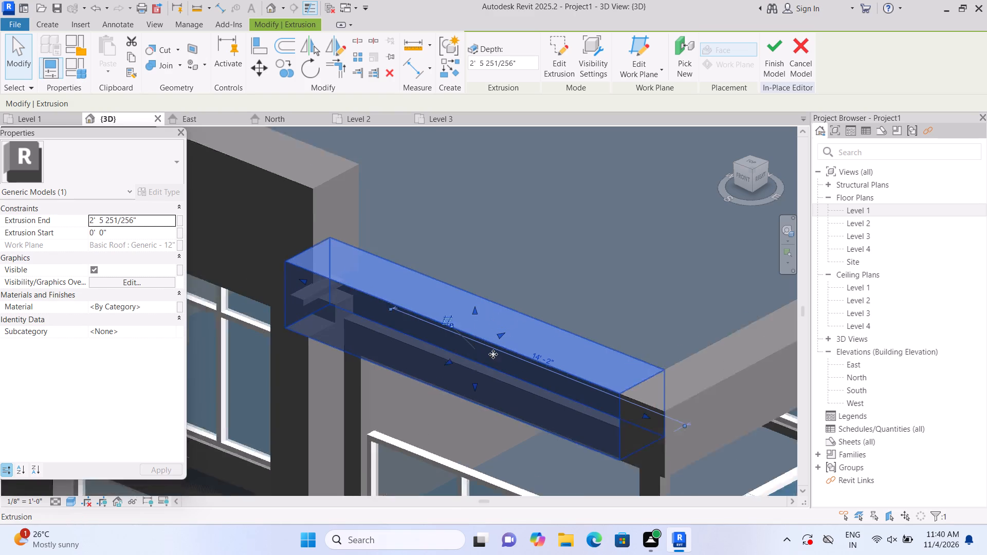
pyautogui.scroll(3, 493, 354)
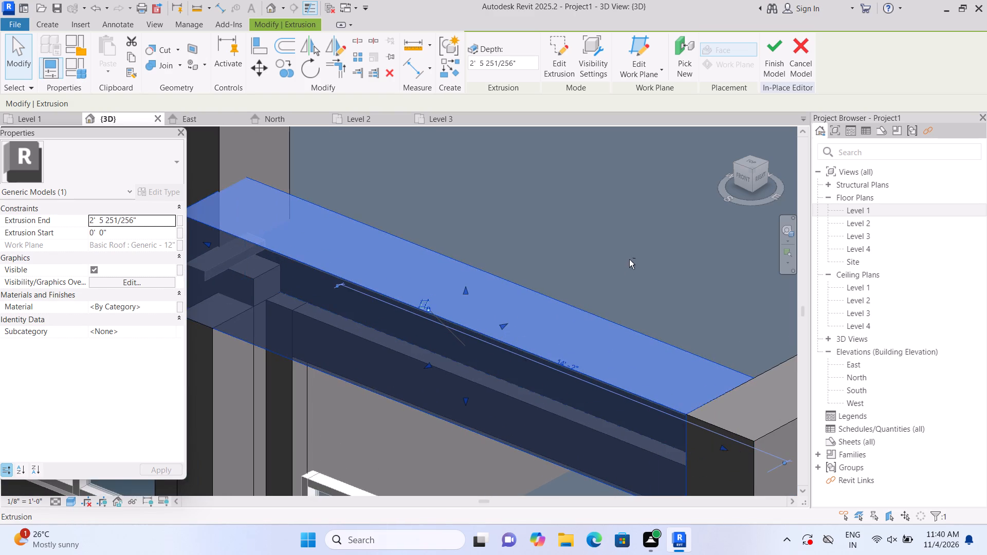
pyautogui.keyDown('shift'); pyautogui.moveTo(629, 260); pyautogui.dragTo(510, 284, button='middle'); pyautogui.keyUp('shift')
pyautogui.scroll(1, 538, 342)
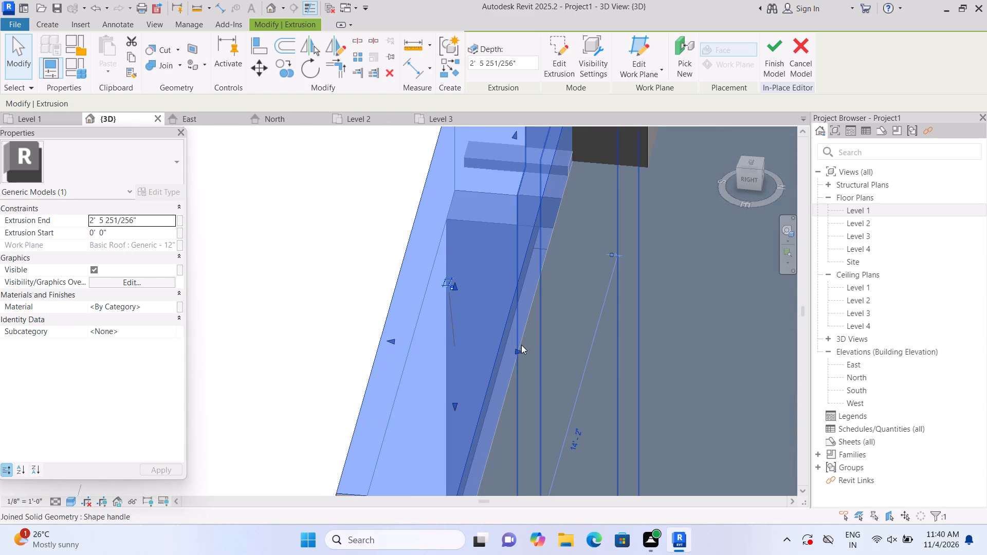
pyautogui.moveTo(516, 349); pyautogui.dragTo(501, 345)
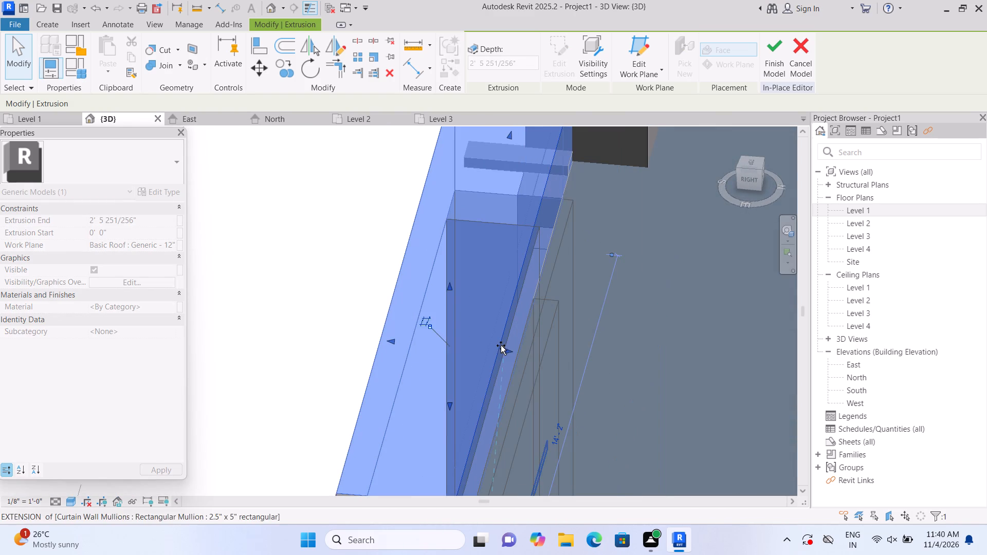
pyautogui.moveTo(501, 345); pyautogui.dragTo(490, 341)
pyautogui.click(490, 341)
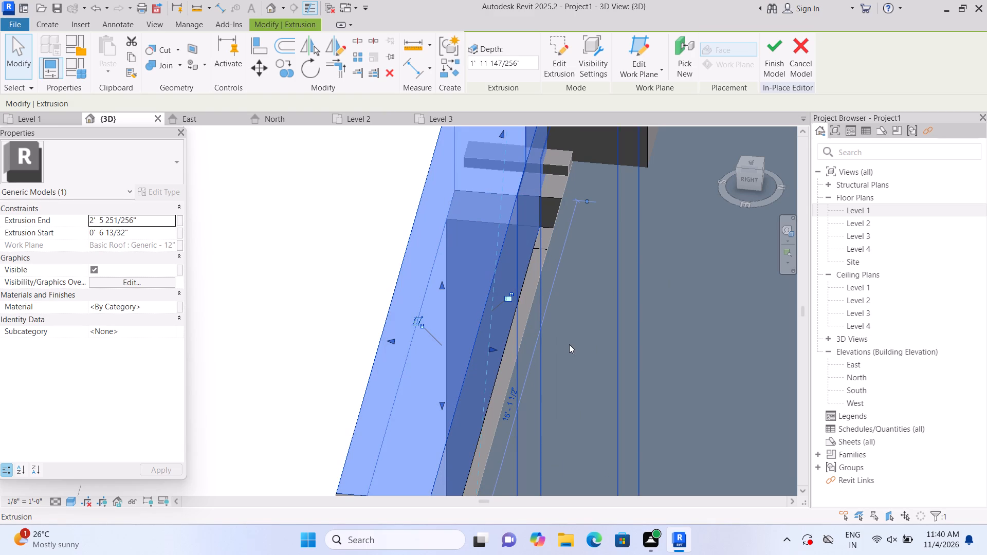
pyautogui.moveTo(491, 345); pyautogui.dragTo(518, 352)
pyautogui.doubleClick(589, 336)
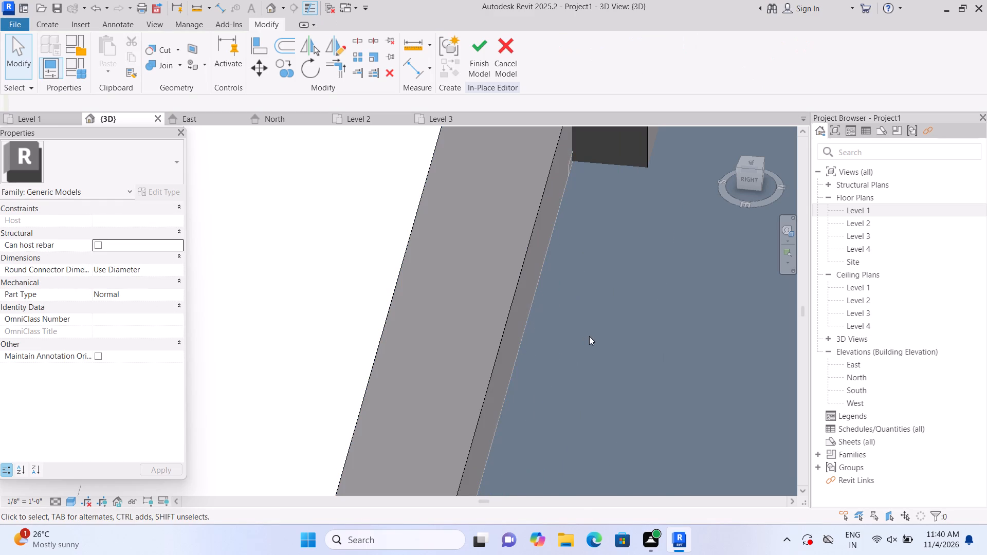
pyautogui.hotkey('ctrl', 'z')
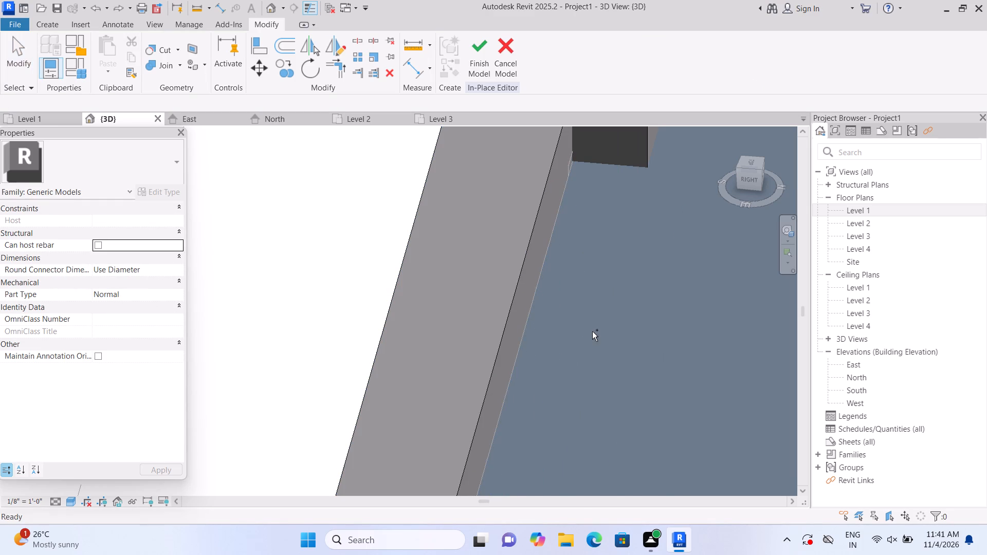
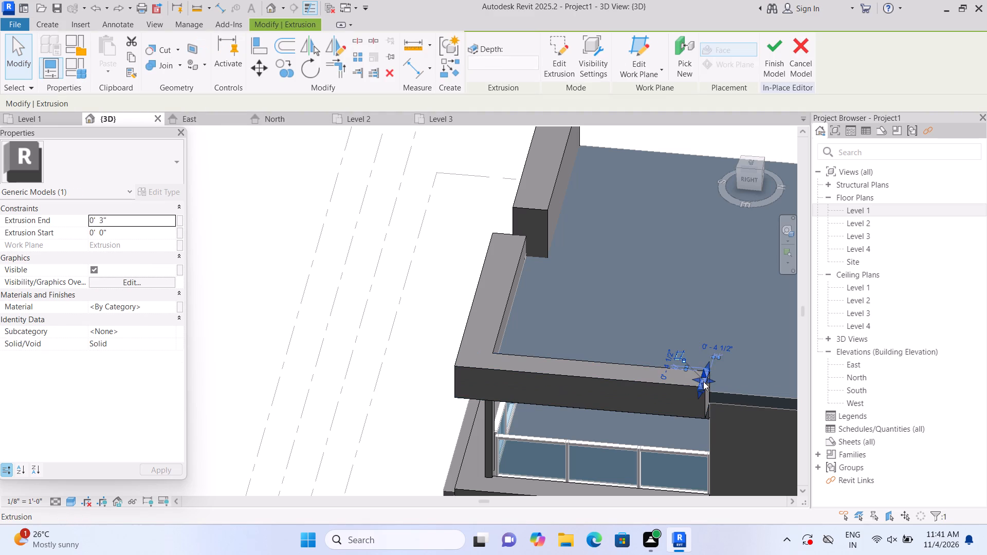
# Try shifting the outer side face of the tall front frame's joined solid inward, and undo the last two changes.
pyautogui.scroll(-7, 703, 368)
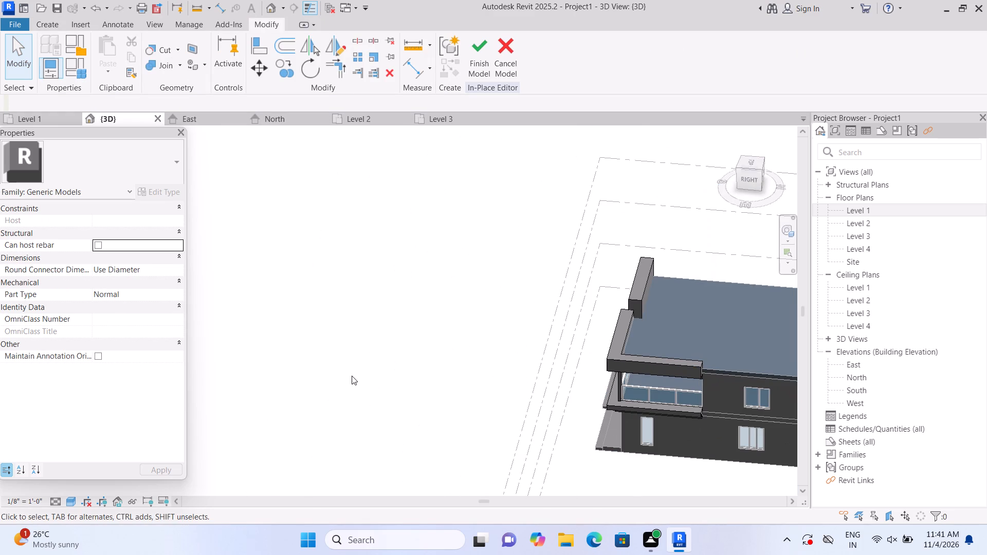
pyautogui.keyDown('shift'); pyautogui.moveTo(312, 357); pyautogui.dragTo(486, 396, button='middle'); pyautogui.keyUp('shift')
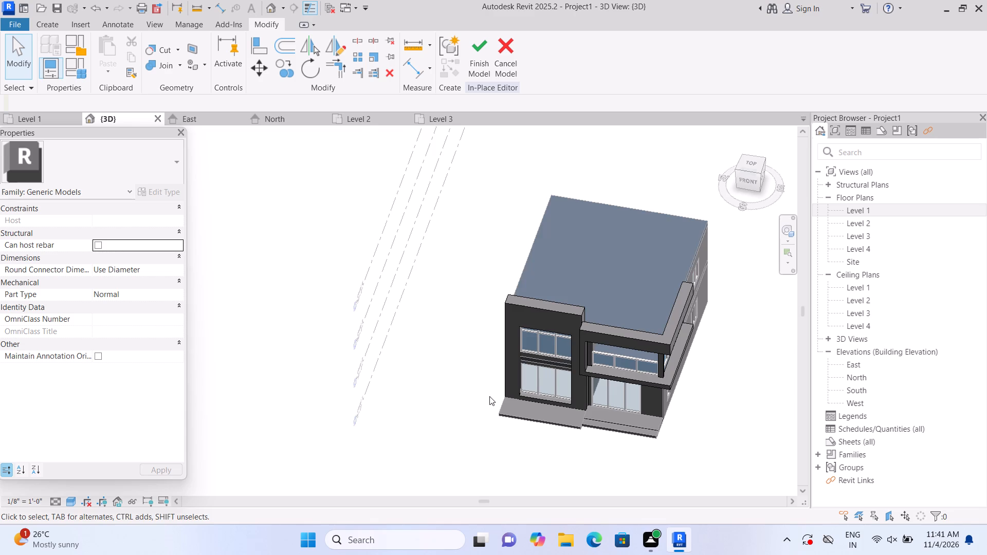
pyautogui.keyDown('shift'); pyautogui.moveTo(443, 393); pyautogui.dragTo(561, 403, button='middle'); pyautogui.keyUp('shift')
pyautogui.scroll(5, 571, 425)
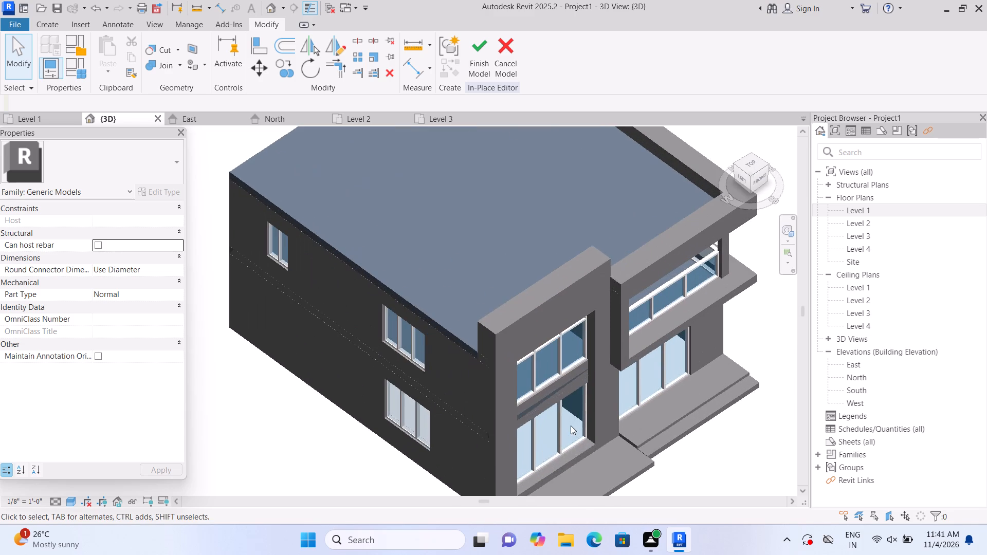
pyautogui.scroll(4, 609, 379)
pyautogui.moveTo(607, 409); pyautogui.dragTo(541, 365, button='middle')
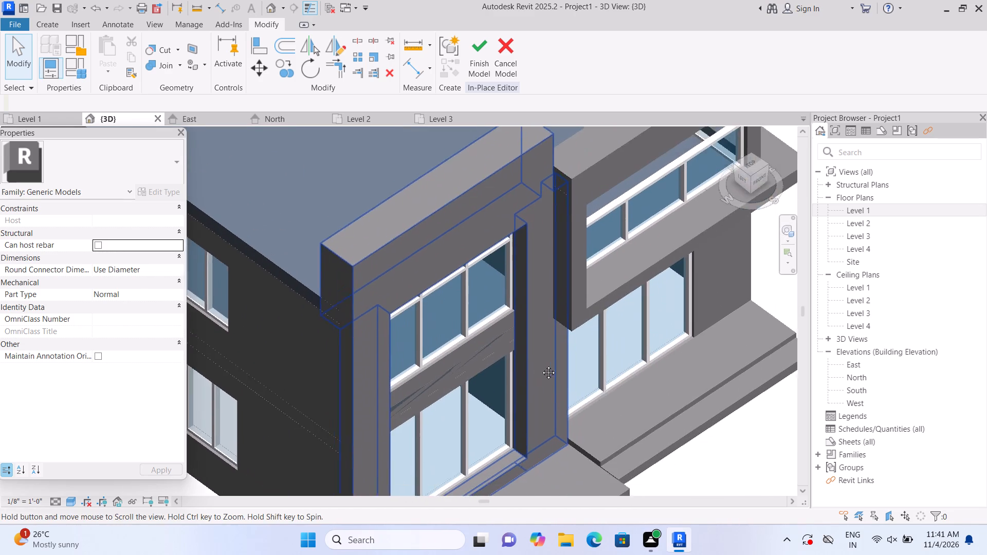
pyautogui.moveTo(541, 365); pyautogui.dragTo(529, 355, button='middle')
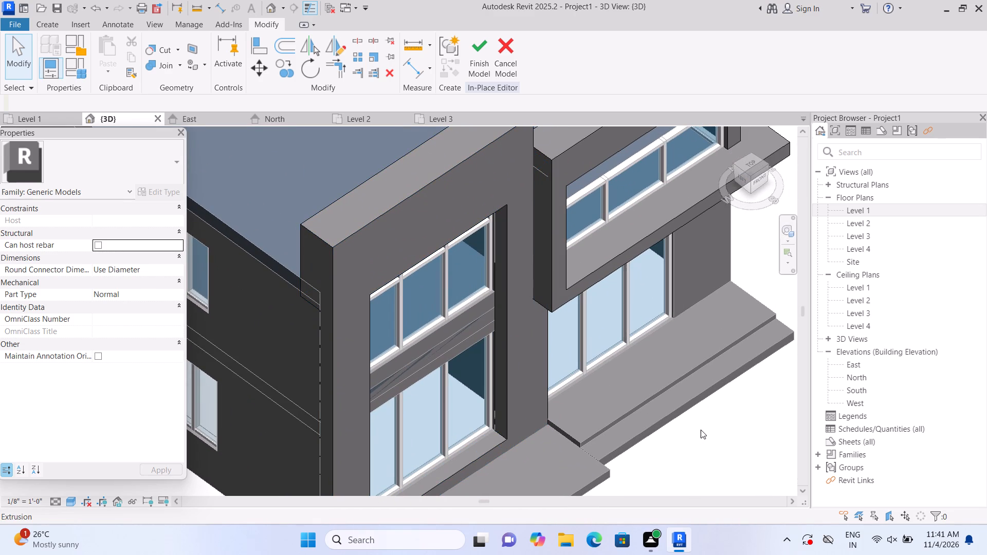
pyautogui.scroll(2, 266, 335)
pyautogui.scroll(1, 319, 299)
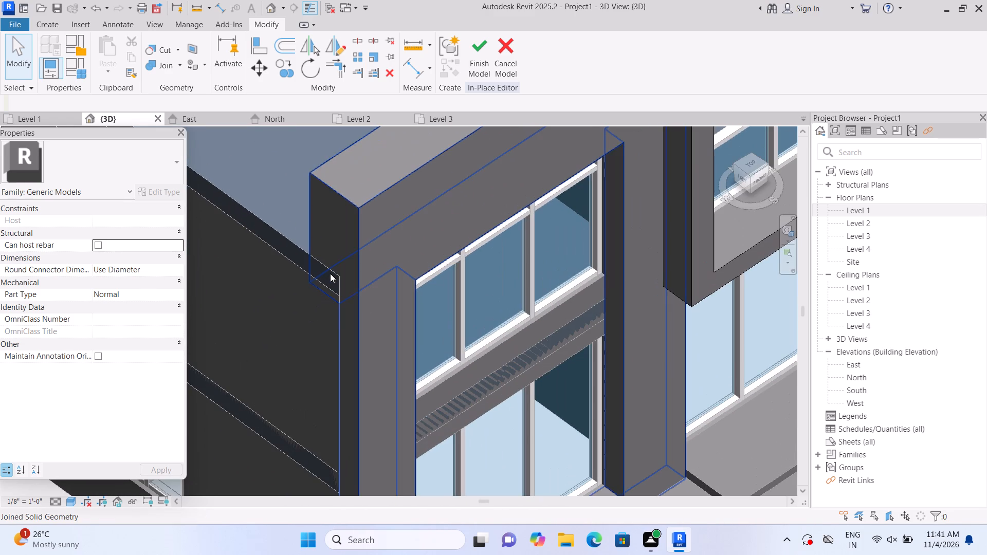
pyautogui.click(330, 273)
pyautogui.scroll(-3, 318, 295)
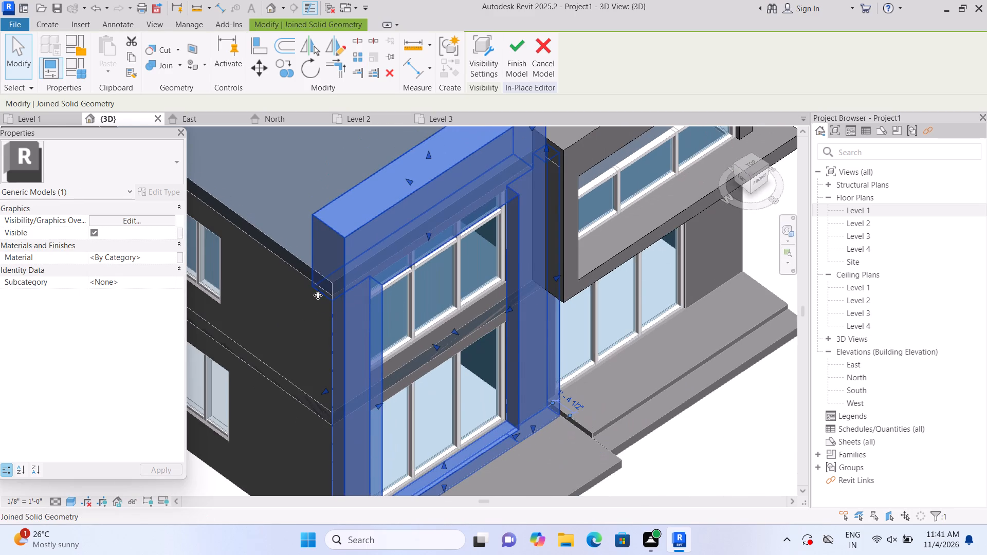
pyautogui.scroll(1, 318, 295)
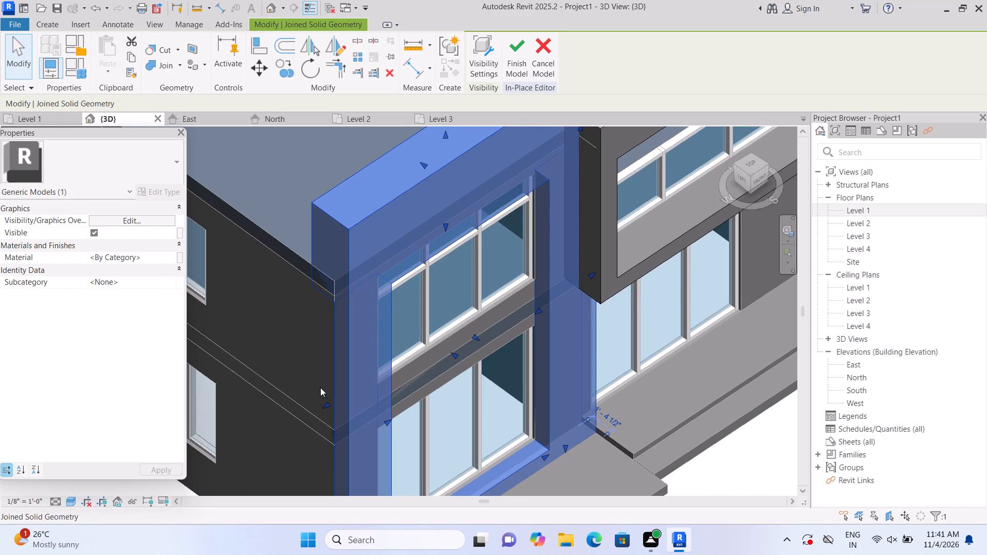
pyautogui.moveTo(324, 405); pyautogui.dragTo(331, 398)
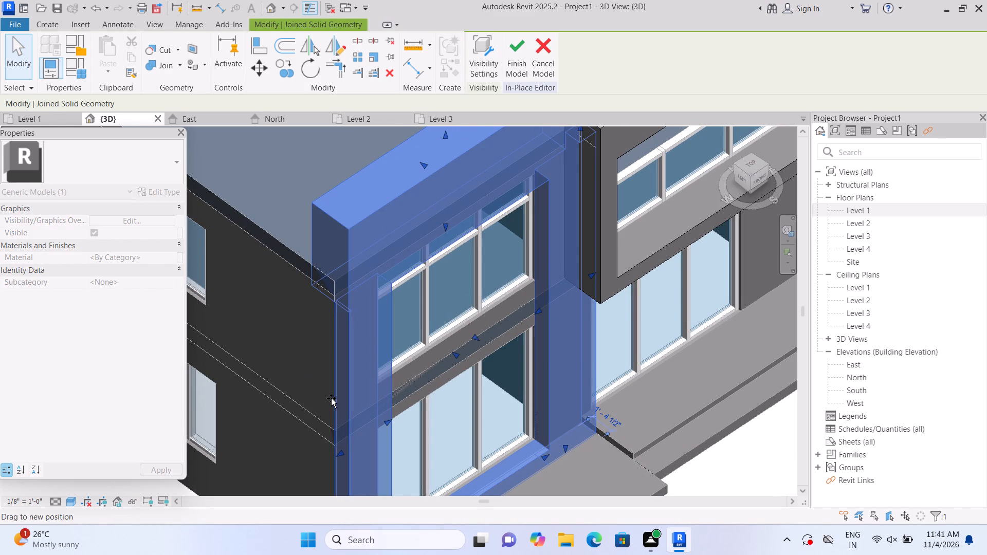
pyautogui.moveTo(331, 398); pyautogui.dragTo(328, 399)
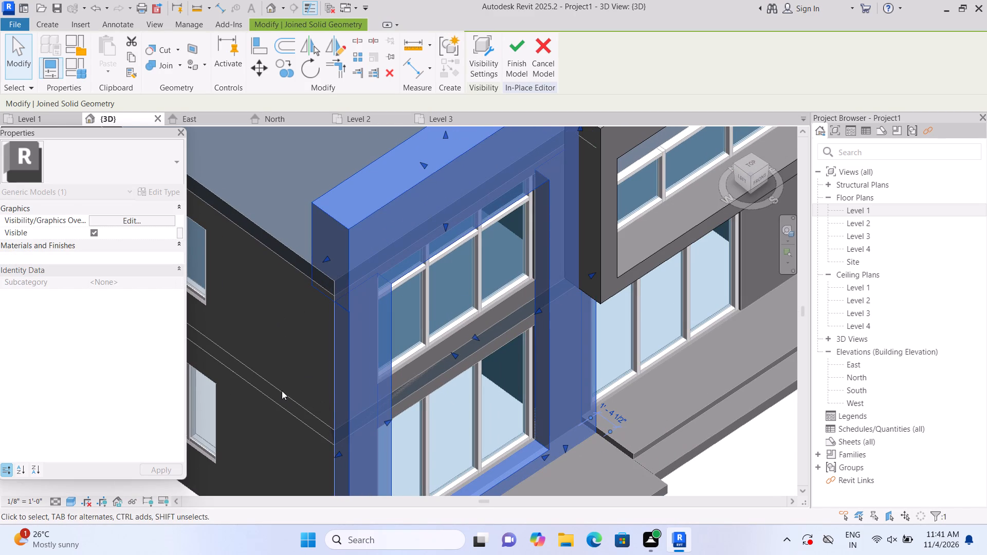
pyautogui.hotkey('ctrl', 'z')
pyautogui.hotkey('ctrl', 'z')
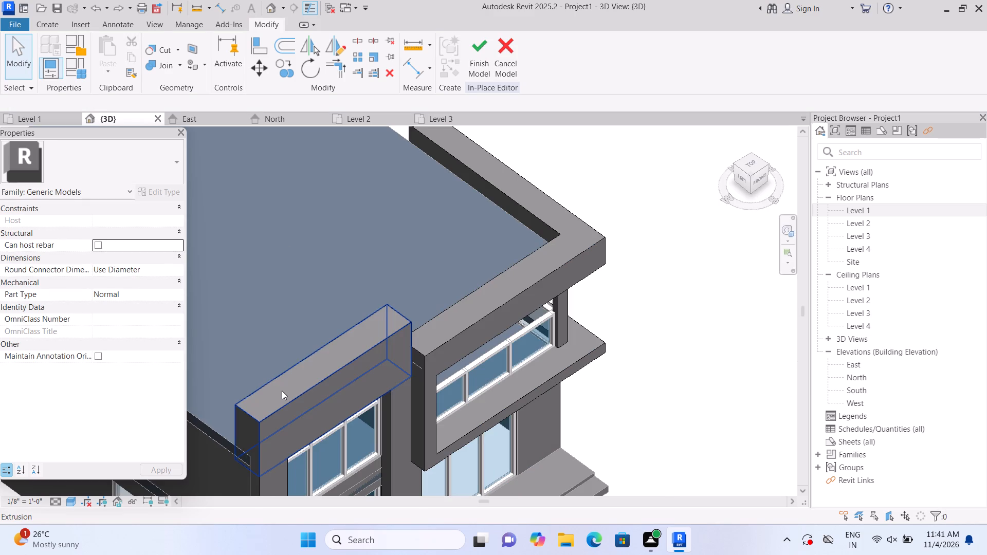
# Inspect the outer corner of the tall front frame where it meets the roof edge and side wall.
pyautogui.moveTo(279, 329); pyautogui.dragTo(370, 150, button='middle')
pyautogui.scroll(2, 326, 260)
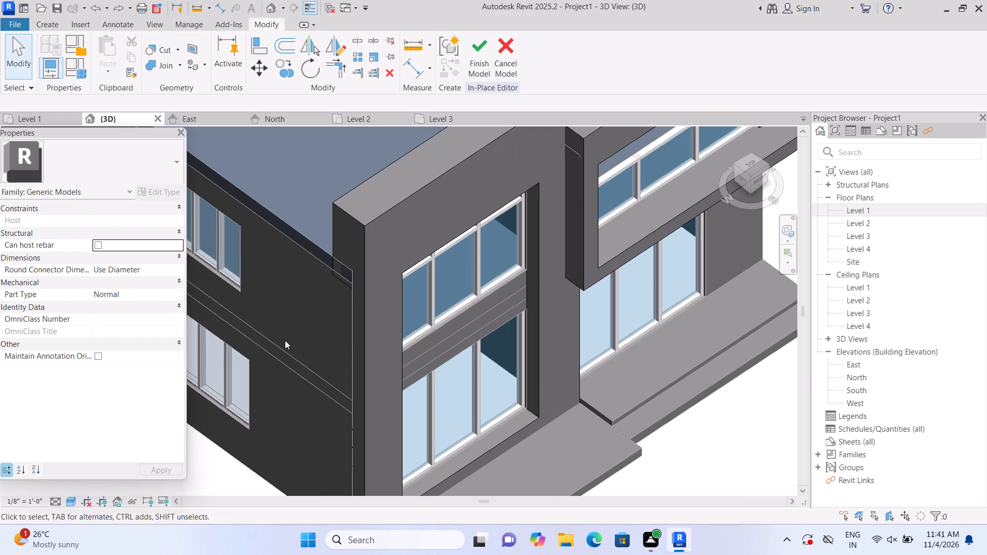
pyautogui.scroll(2, 285, 340)
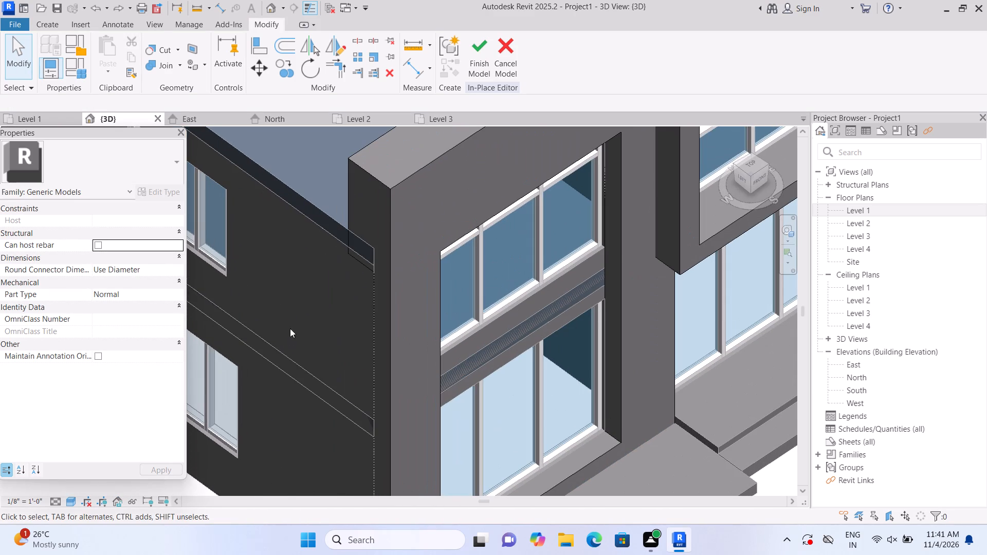
pyautogui.moveTo(302, 311); pyautogui.dragTo(262, 373, button='middle')
pyautogui.scroll(2, 315, 311)
pyautogui.click(315, 310)
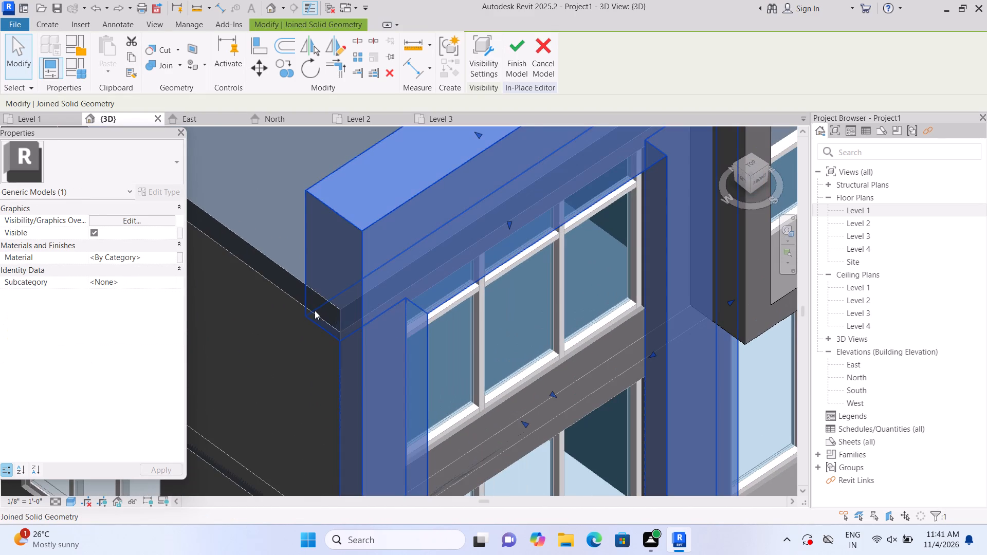
pyautogui.scroll(-4, 315, 310)
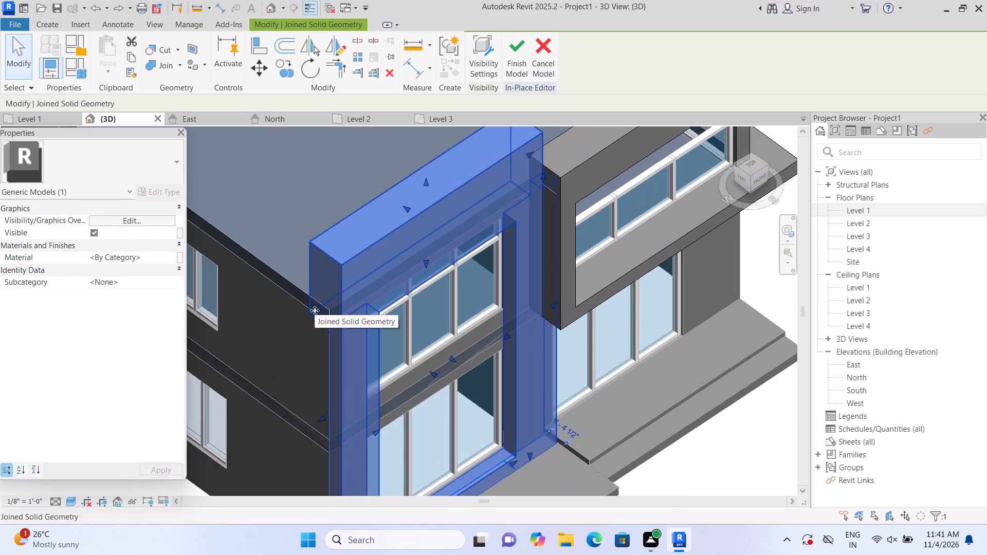
pyautogui.press('Escape')
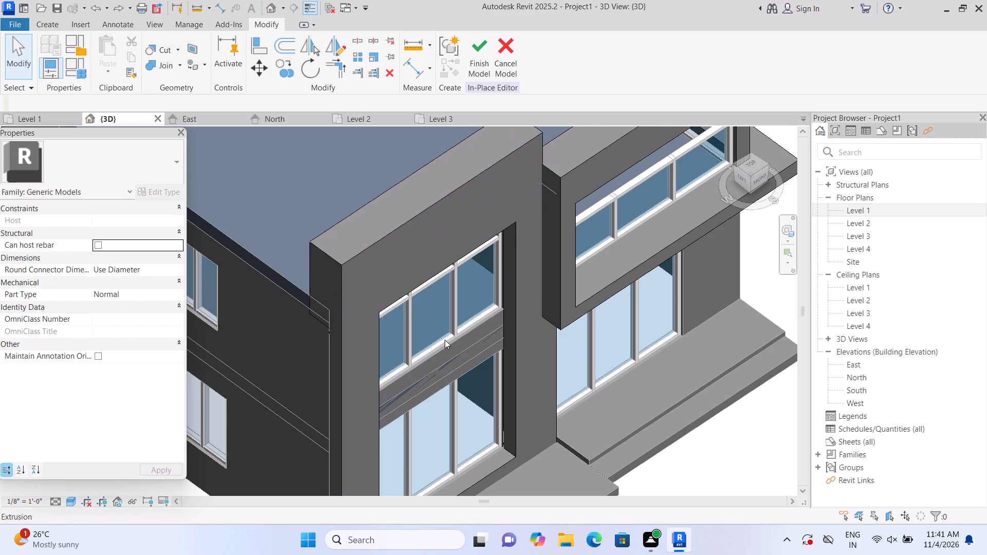
# Examine the whole house from the front and balcony side, including the roof-edge trim and the tall front frame.
pyautogui.scroll(-1, 445, 340)
pyautogui.moveTo(482, 311); pyautogui.dragTo(334, 371, button='middle')
pyautogui.middleClick(334, 371)
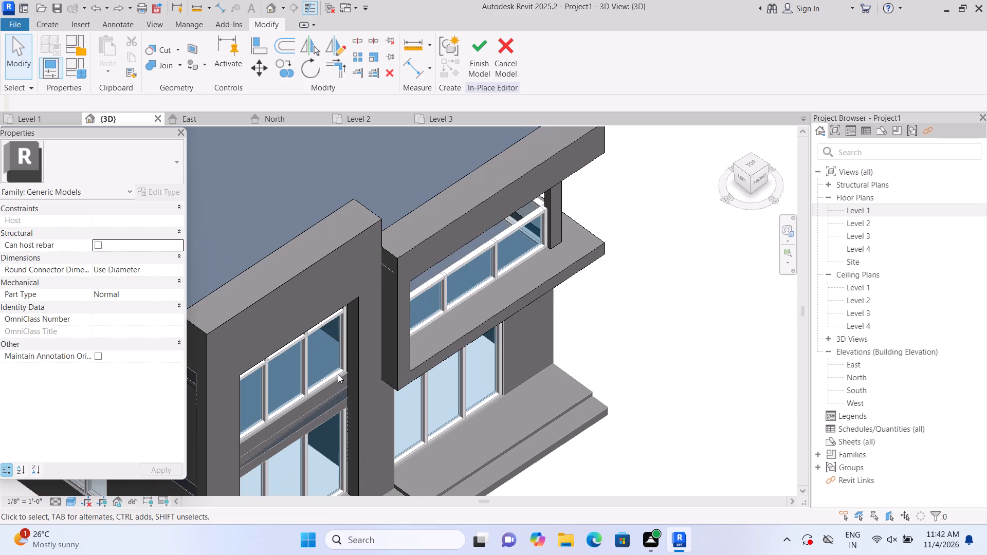
pyautogui.keyDown('shift'); pyautogui.moveTo(455, 371); pyautogui.dragTo(317, 390, button='middle'); pyautogui.keyUp('shift')
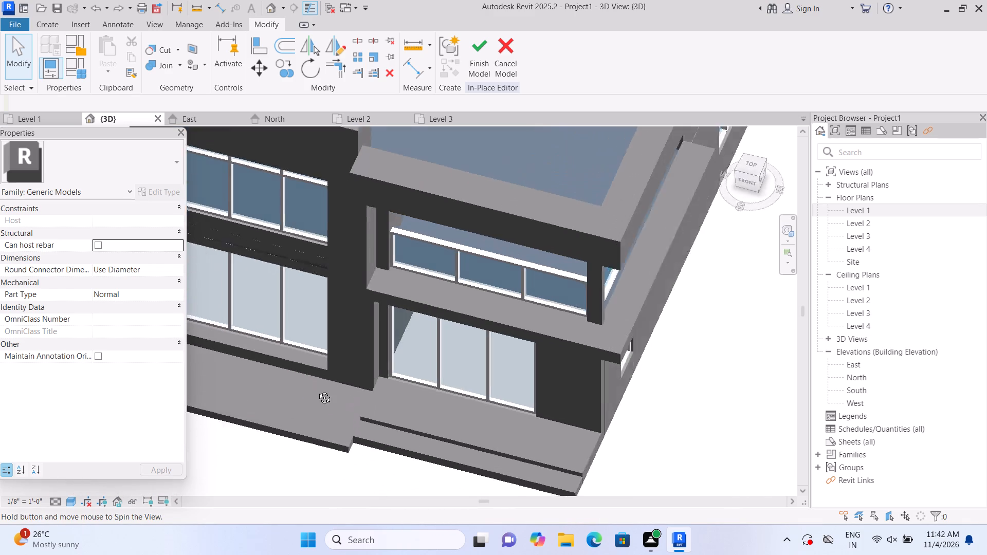
pyautogui.keyDown('shift'); pyautogui.moveTo(317, 390); pyautogui.dragTo(304, 390, button='middle'); pyautogui.keyUp('shift')
pyautogui.scroll(-5, 304, 390)
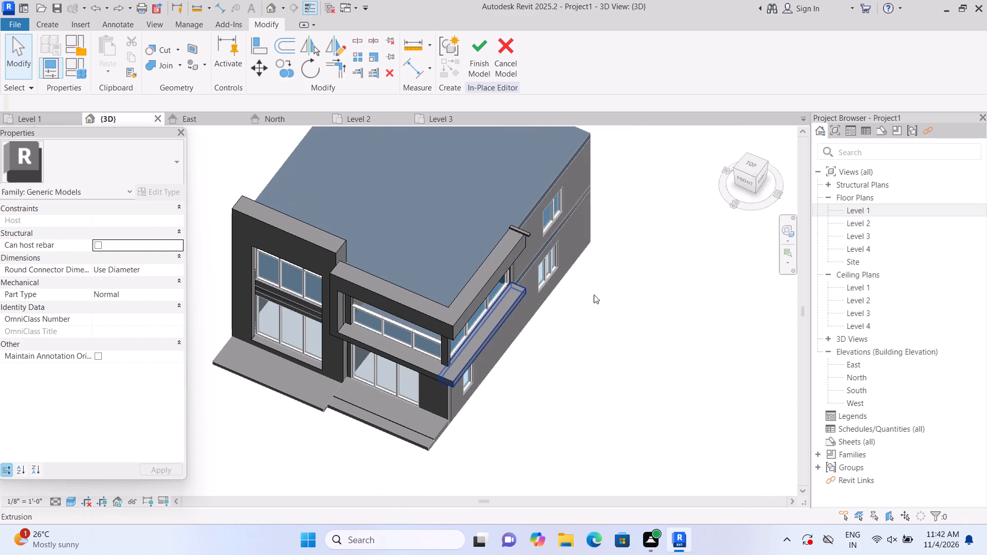
pyautogui.click(728, 135)
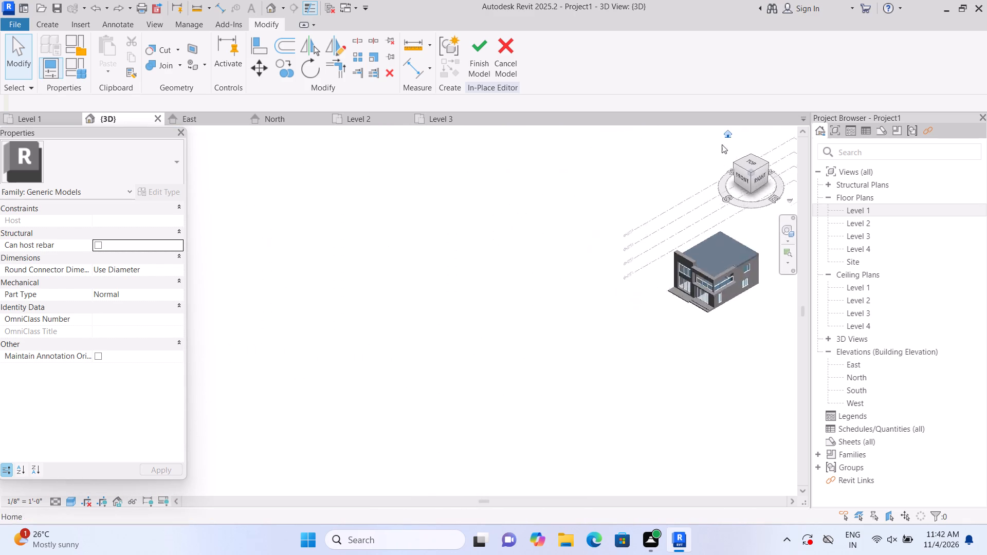
pyautogui.keyDown('shift'); pyautogui.scroll(11, 214, 332); pyautogui.keyUp('shift')
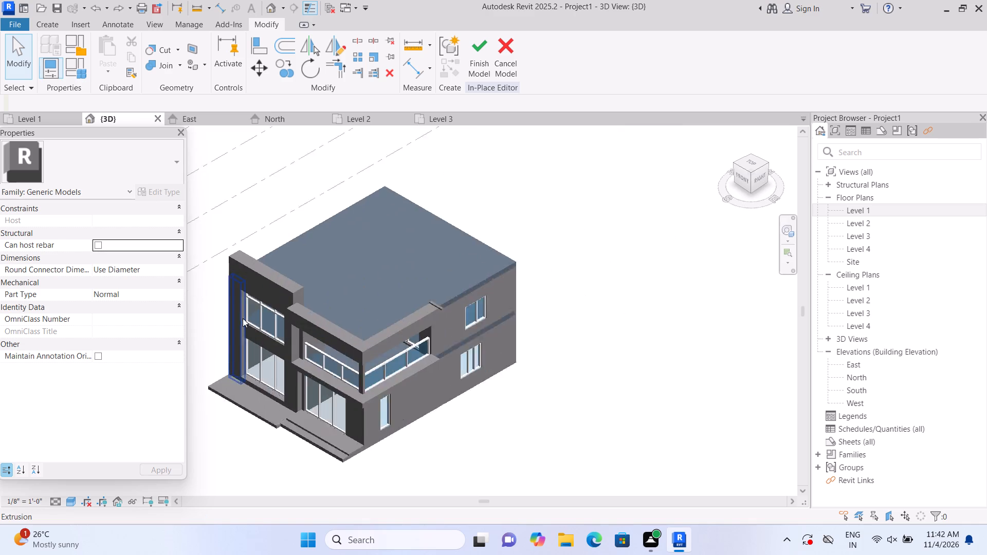
pyautogui.keyDown('shift'); pyautogui.scroll(4, 243, 318); pyautogui.keyUp('shift')
pyautogui.moveTo(283, 347); pyautogui.dragTo(288, 316, button='middle')
pyautogui.middleClick(288, 314)
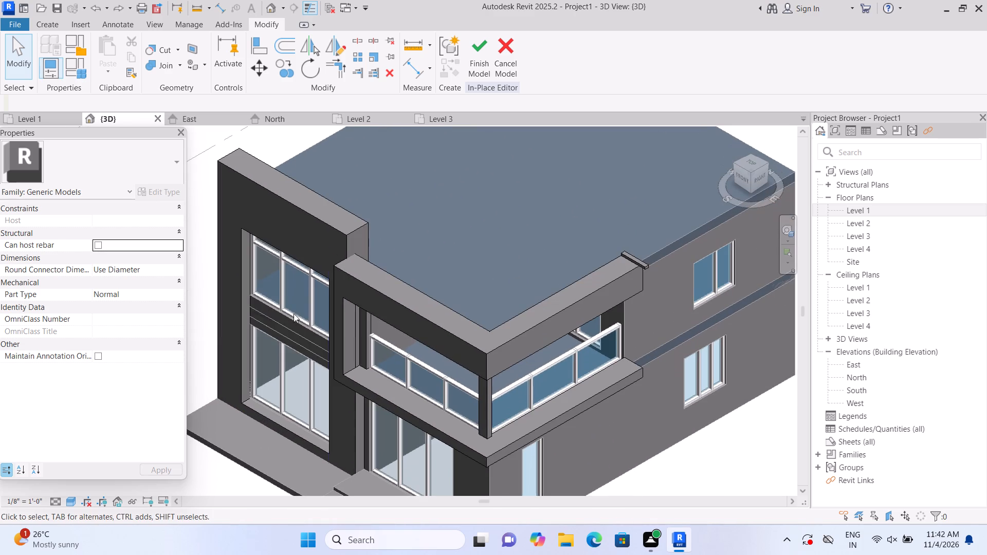
pyautogui.scroll(-2, 424, 298)
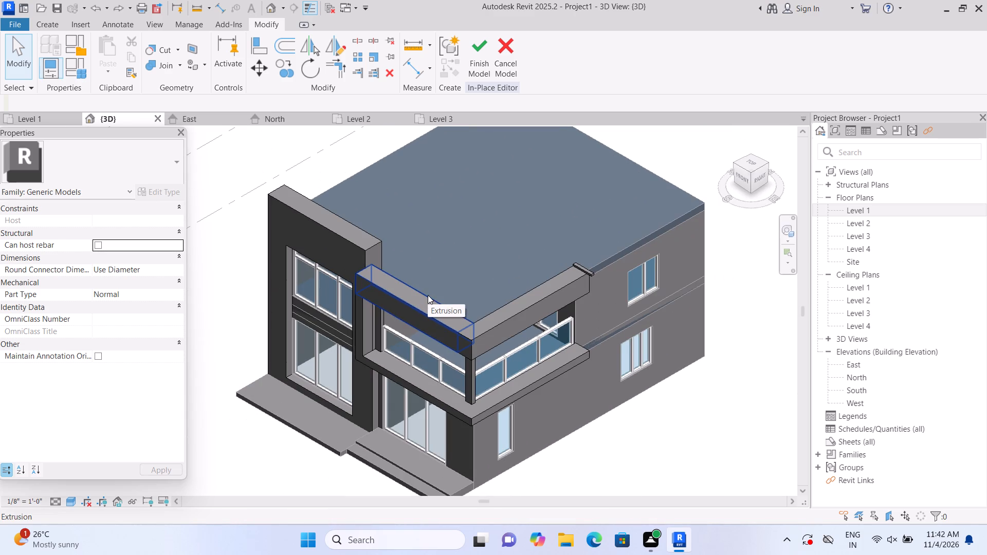
pyautogui.moveTo(429, 295); pyautogui.dragTo(421, 271, button='middle')
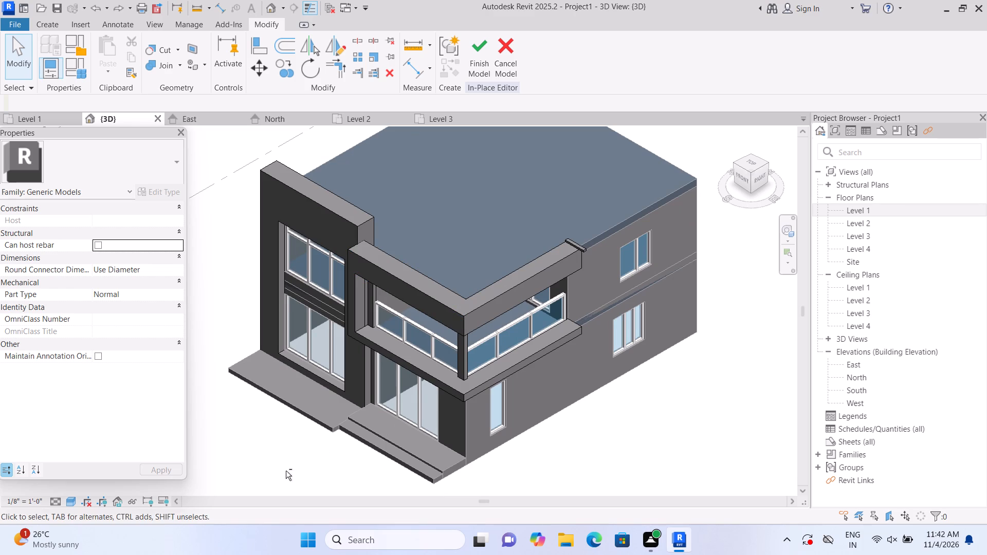
pyautogui.keyDown('shift'); pyautogui.moveTo(286, 471); pyautogui.dragTo(260, 338, button='middle'); pyautogui.keyUp('shift')
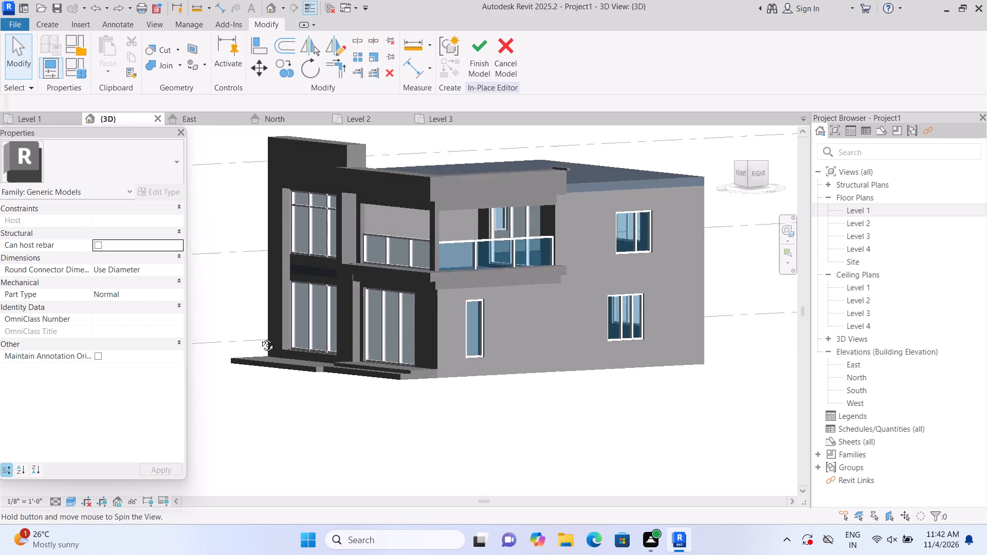
pyautogui.keyDown('shift'); pyautogui.moveTo(260, 338); pyautogui.dragTo(294, 411, button='middle'); pyautogui.keyUp('shift')
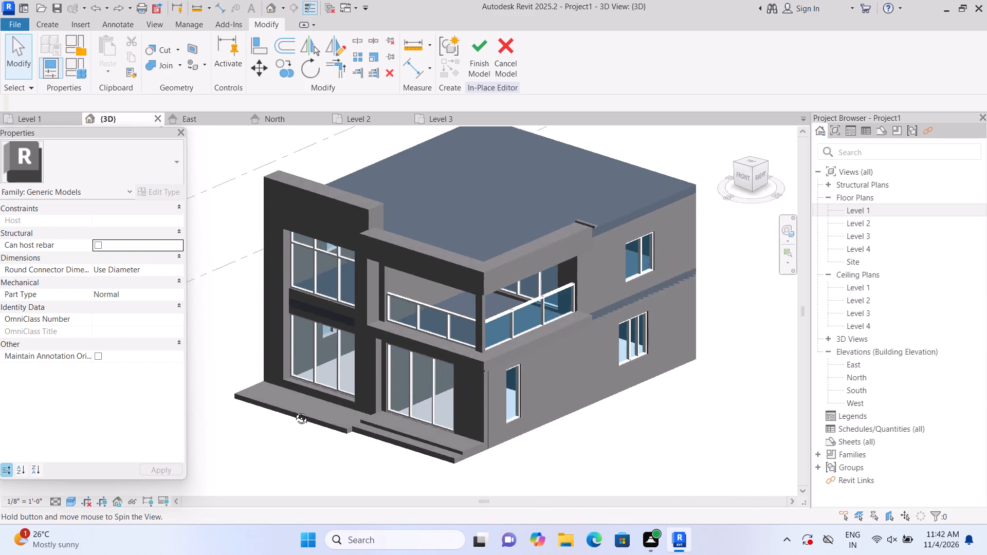
pyautogui.keyDown('shift'); pyautogui.moveTo(294, 411); pyautogui.dragTo(262, 418, button='middle'); pyautogui.keyUp('shift')
pyautogui.moveTo(291, 350); pyautogui.dragTo(315, 462, button='middle')
pyautogui.scroll(1, 372, 377)
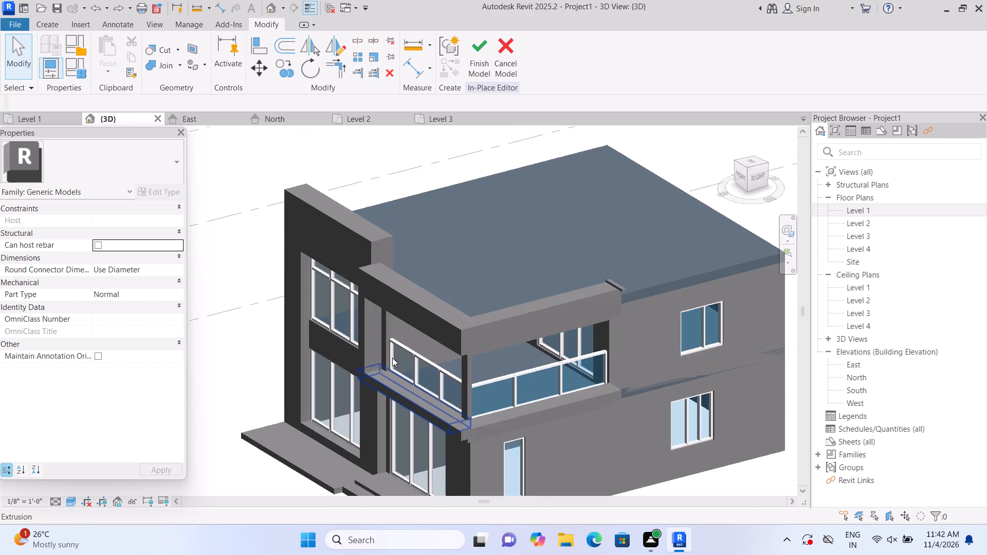
pyautogui.scroll(1, 392, 358)
pyautogui.scroll(1, 444, 317)
pyautogui.scroll(1, 508, 274)
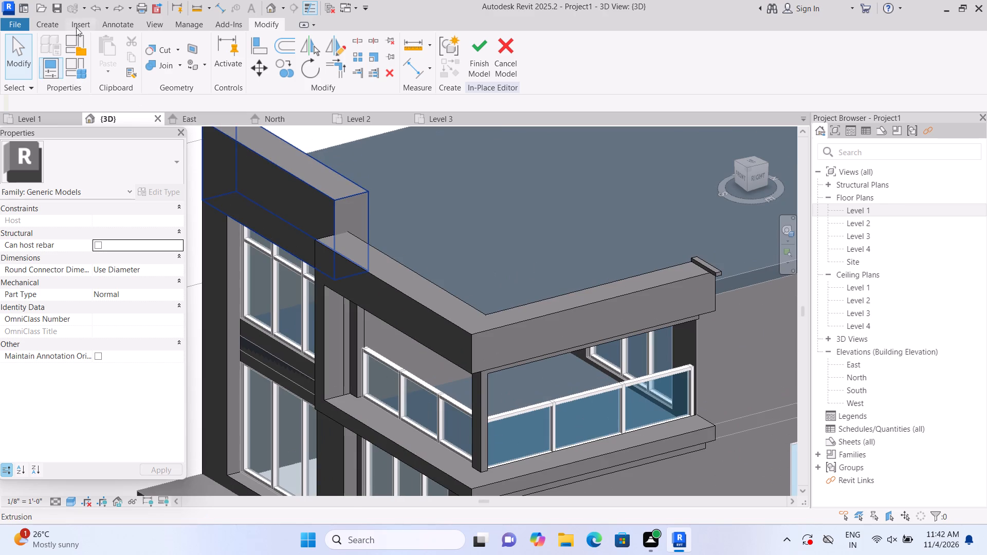
# Create a 1' 0" deep extrusion on the main roof's top face from an 8' 6" by 1' 6" rectangle starting at the tall front frame's inner corner.
pyautogui.click(45, 21)
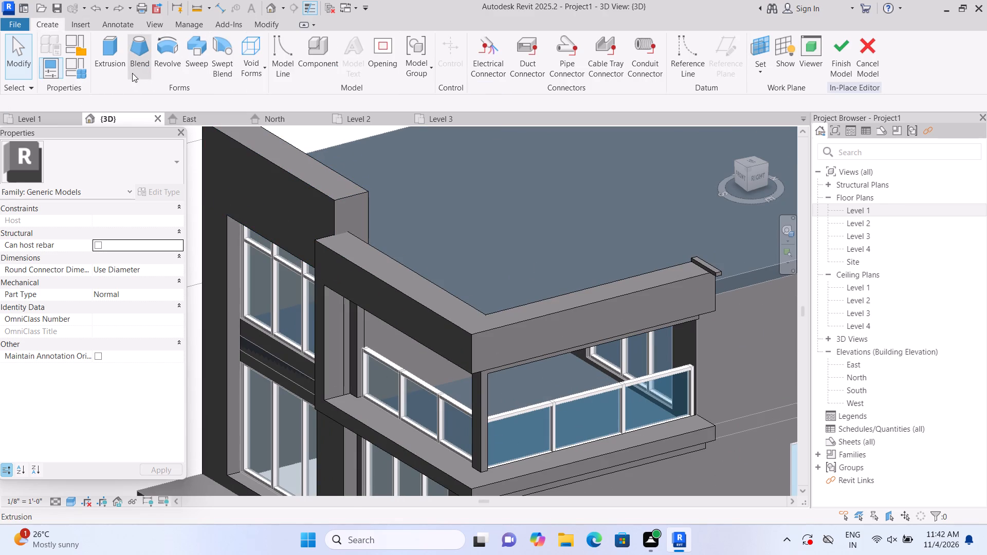
pyautogui.click(119, 69)
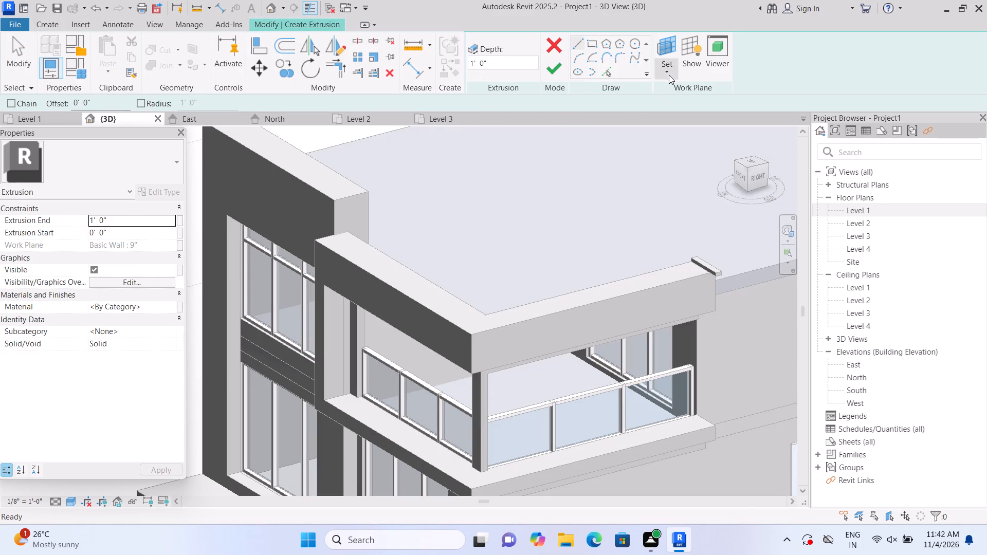
pyautogui.click(668, 72)
pyautogui.click(681, 119)
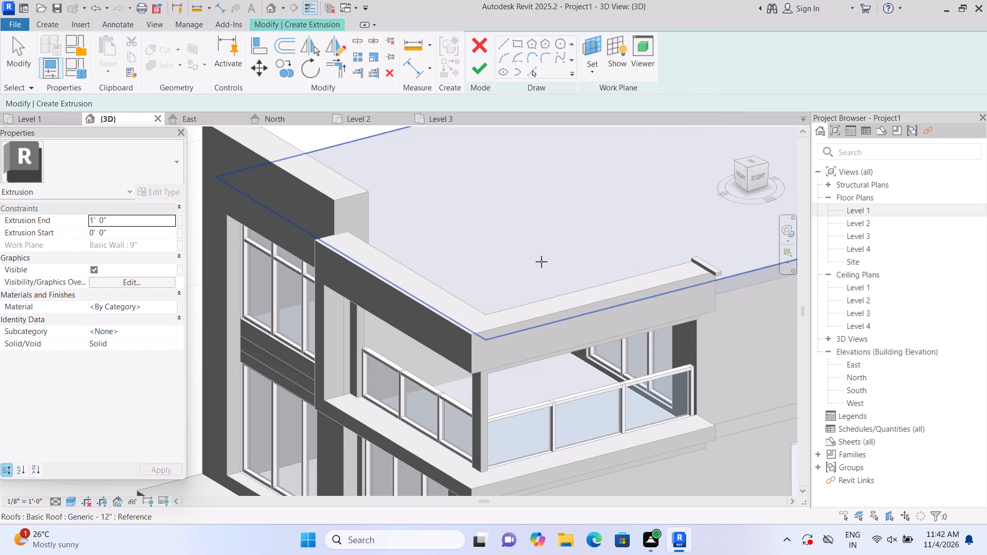
pyautogui.click(541, 262)
pyautogui.moveTo(532, 243); pyautogui.dragTo(462, 292, button='middle')
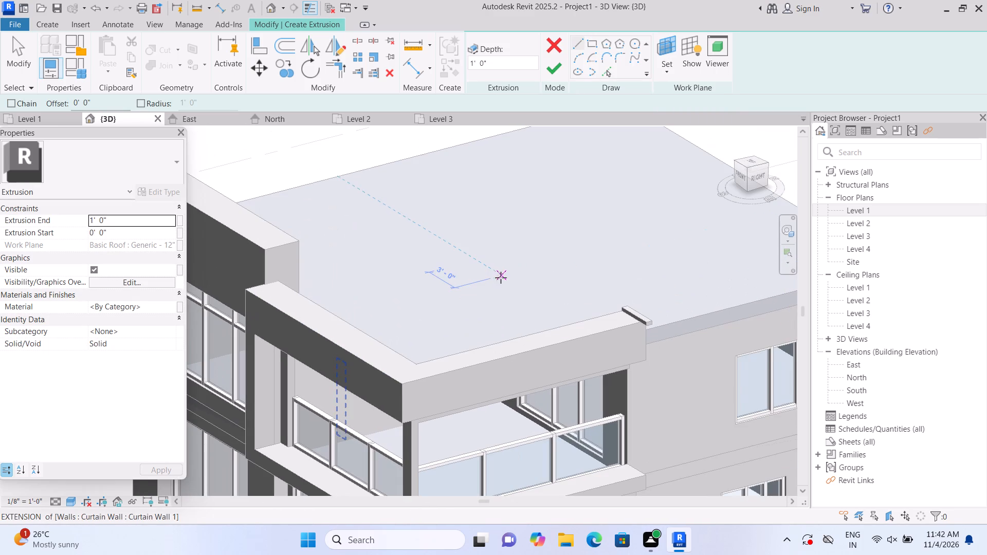
pyautogui.keyDown('shift'); pyautogui.moveTo(501, 277); pyautogui.dragTo(442, 308, button='middle'); pyautogui.keyUp('shift')
pyautogui.keyDown('shift'); pyautogui.middleClick(442, 308); pyautogui.keyUp('shift')
pyautogui.keyDown('shift'); pyautogui.scroll(1, 442, 308); pyautogui.keyUp('shift')
pyautogui.moveTo(553, 256); pyautogui.dragTo(356, 387, button='middle')
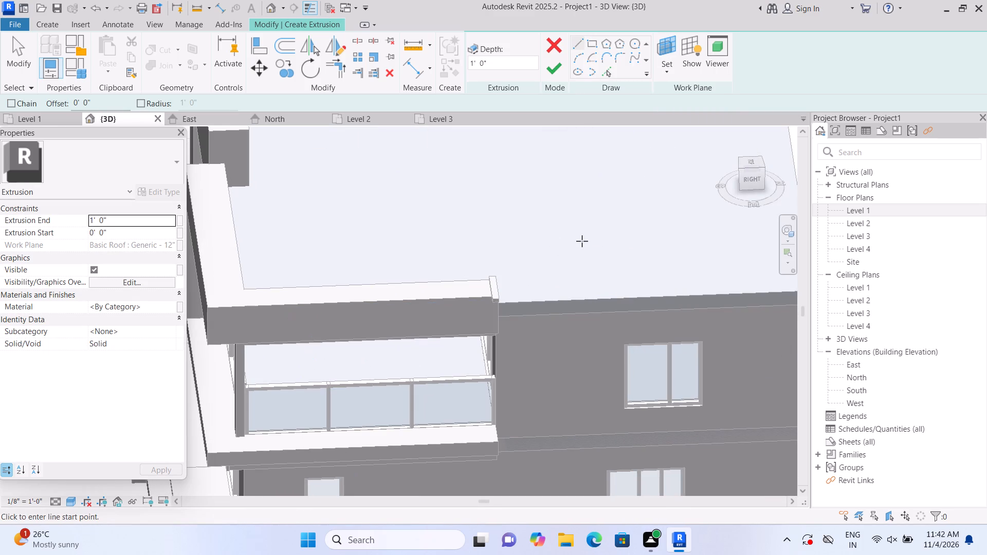
pyautogui.moveTo(582, 241); pyautogui.dragTo(523, 248, button='middle')
pyautogui.moveTo(676, 168); pyautogui.dragTo(442, 421, button='middle')
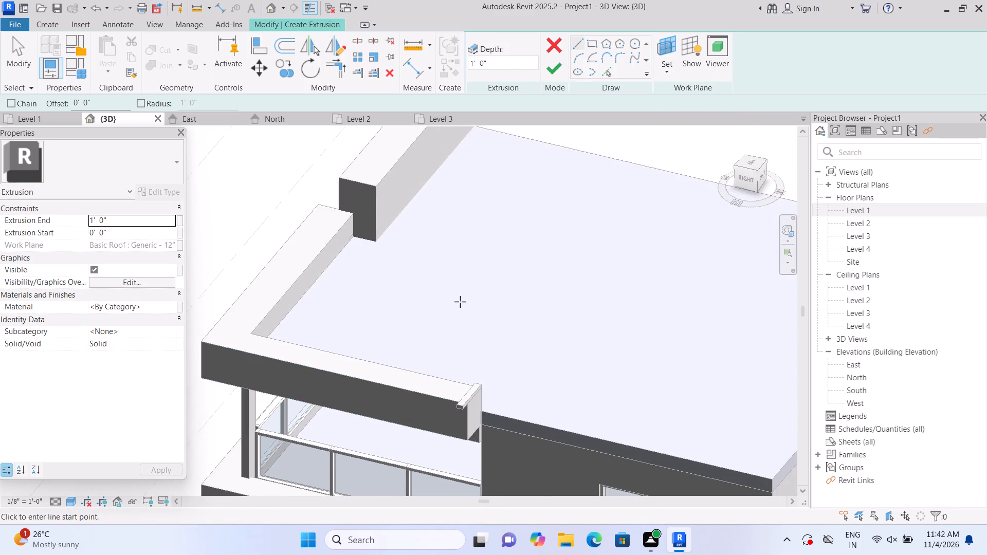
pyautogui.moveTo(460, 295); pyautogui.dragTo(434, 414, button='middle')
pyautogui.click(591, 44)
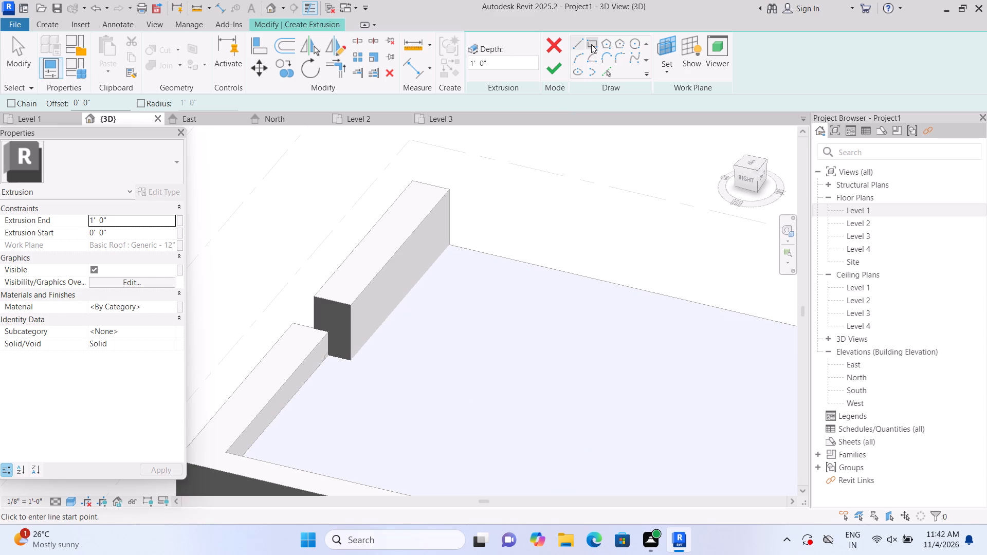
pyautogui.scroll(1, 403, 425)
pyautogui.scroll(1, 387, 374)
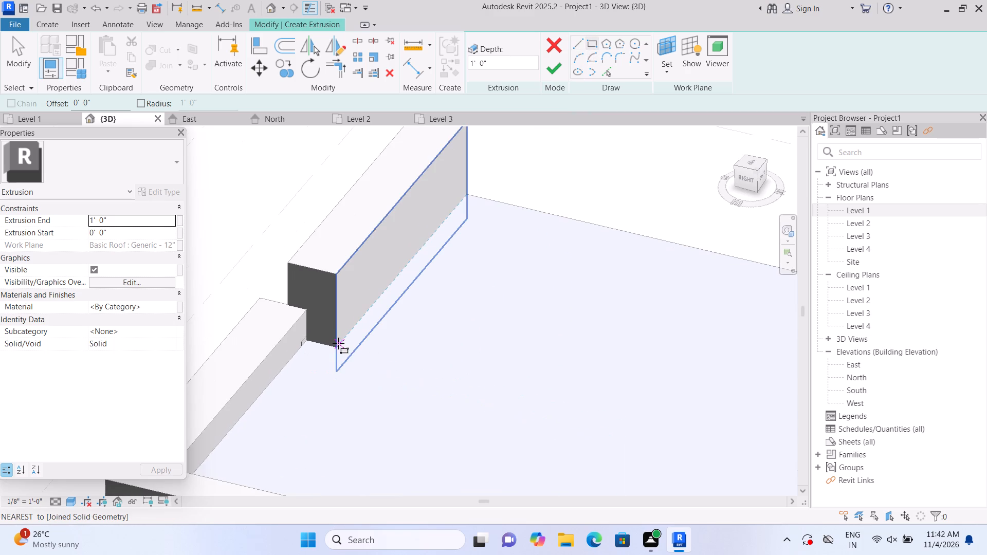
pyautogui.click(340, 346)
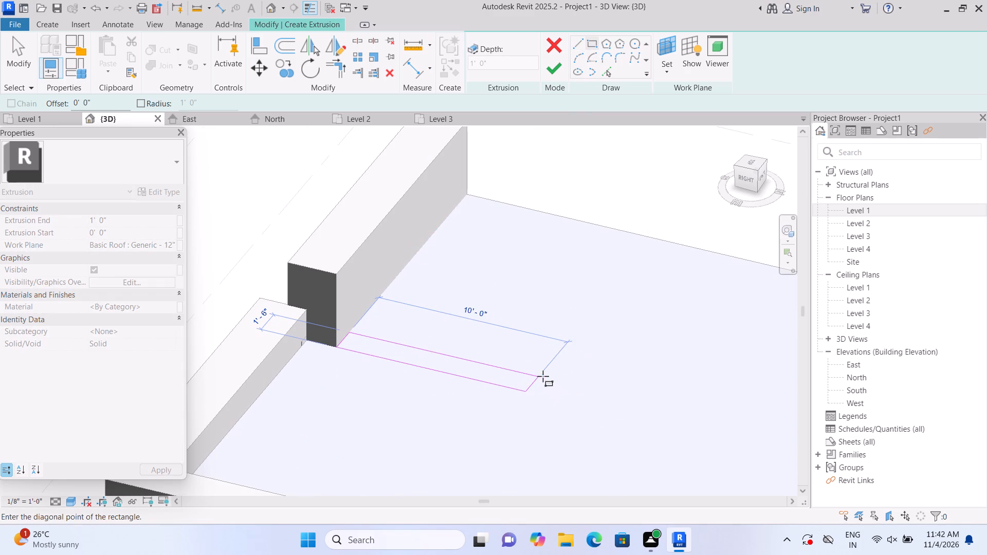
pyautogui.click(509, 368)
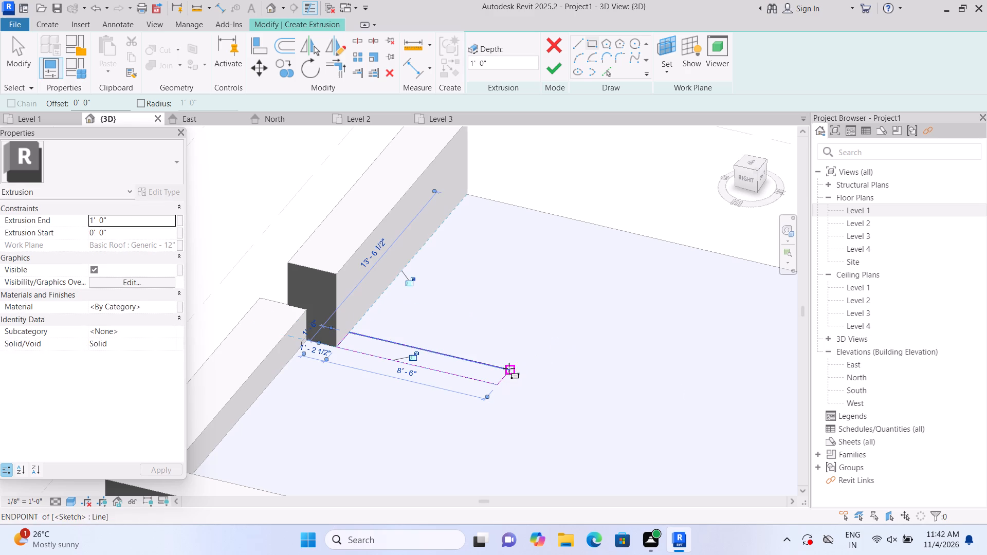
pyautogui.click(558, 66)
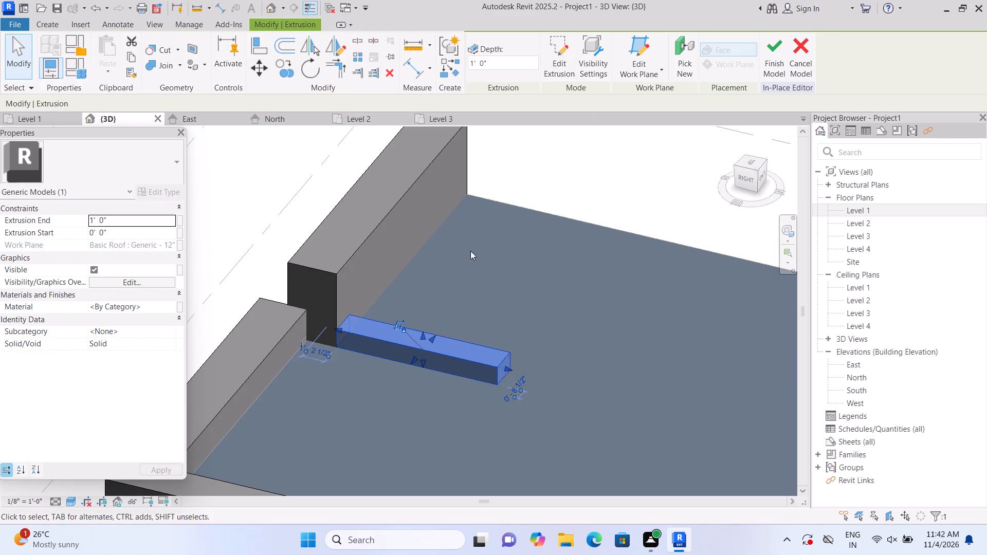
# Stretch the new roof extrusion's top face up to the top of the tall front frame.
pyautogui.moveTo(424, 331); pyautogui.dragTo(426, 291)
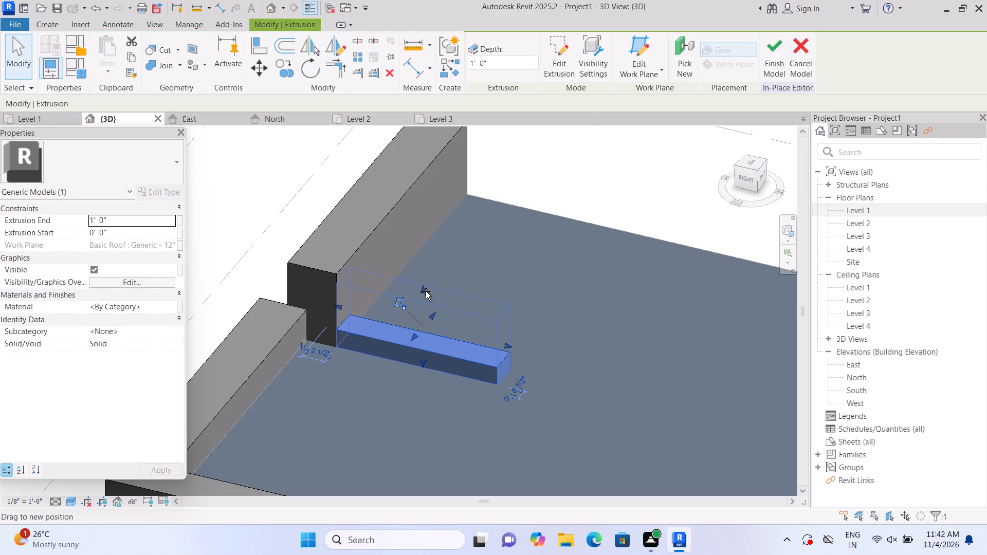
pyautogui.moveTo(426, 291); pyautogui.dragTo(427, 289)
pyautogui.press('Escape')
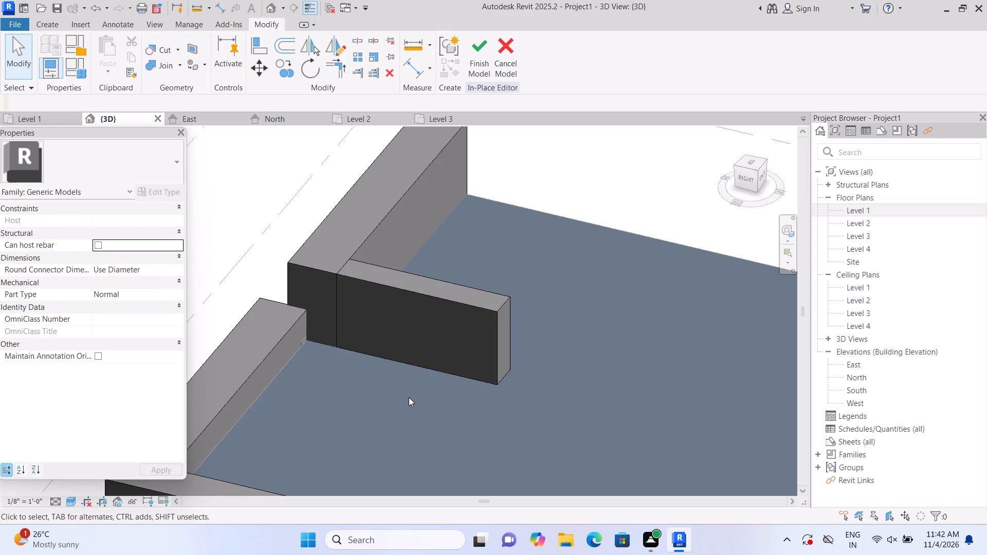
# Create a 1' 0" deep extrusion on the roof's top face from a 13' 3 1/2" by 1' 6" rectangle, from the first parapet's free end toward the side roof-edge trim.
pyautogui.moveTo(409, 397); pyautogui.dragTo(383, 309, button='middle')
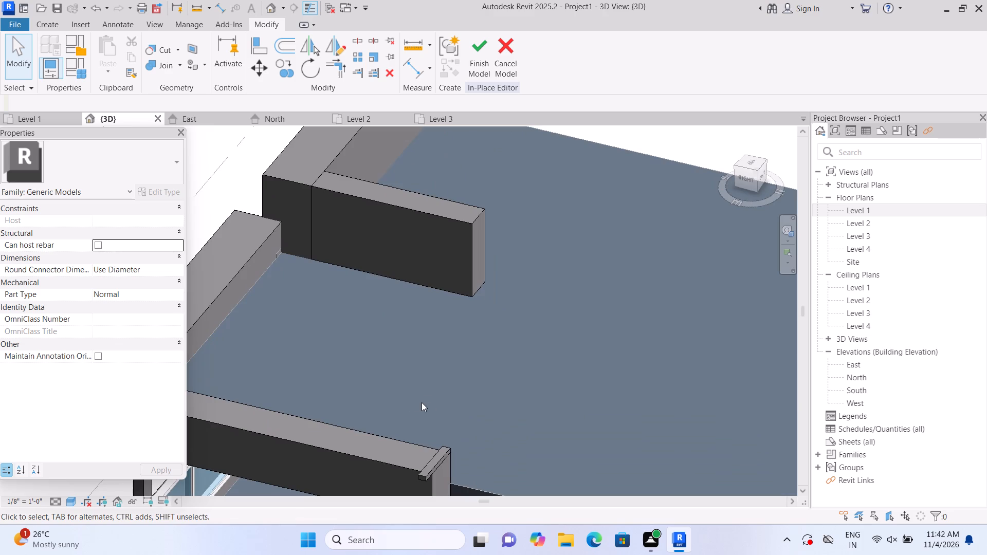
pyautogui.keyDown('shift'); pyautogui.moveTo(410, 402); pyautogui.dragTo(438, 409, button='middle'); pyautogui.keyUp('shift')
pyautogui.moveTo(444, 402); pyautogui.dragTo(616, 317, button='middle')
pyautogui.middleClick(618, 316)
pyautogui.scroll(-2, 613, 309)
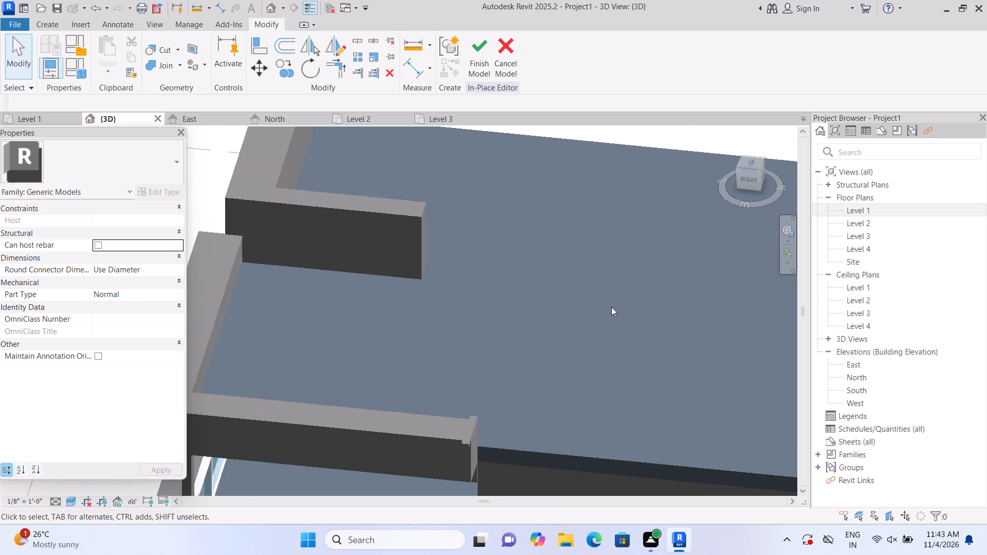
pyautogui.moveTo(581, 324); pyautogui.dragTo(655, 327, button='middle')
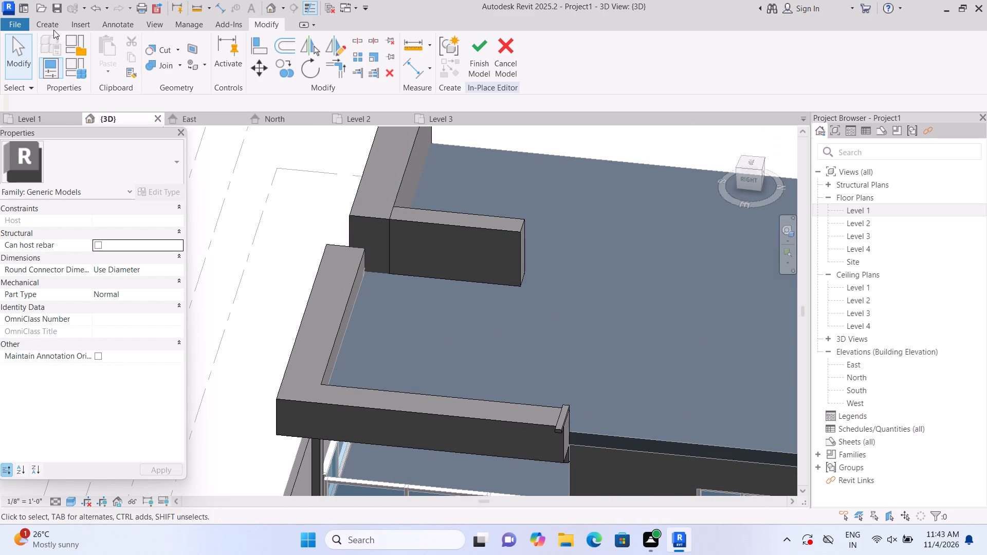
pyautogui.click(44, 22)
pyautogui.click(104, 53)
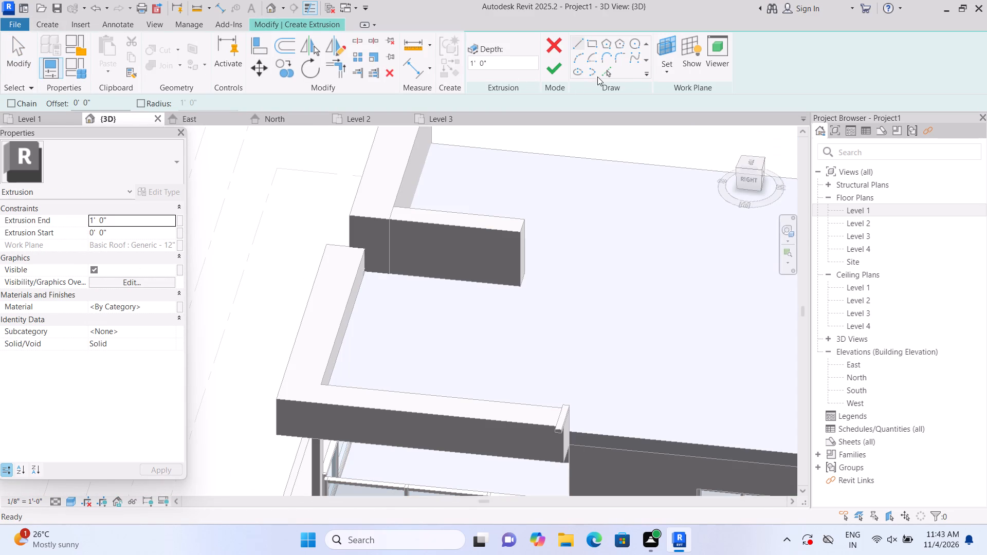
pyautogui.click(665, 75)
pyautogui.click(677, 114)
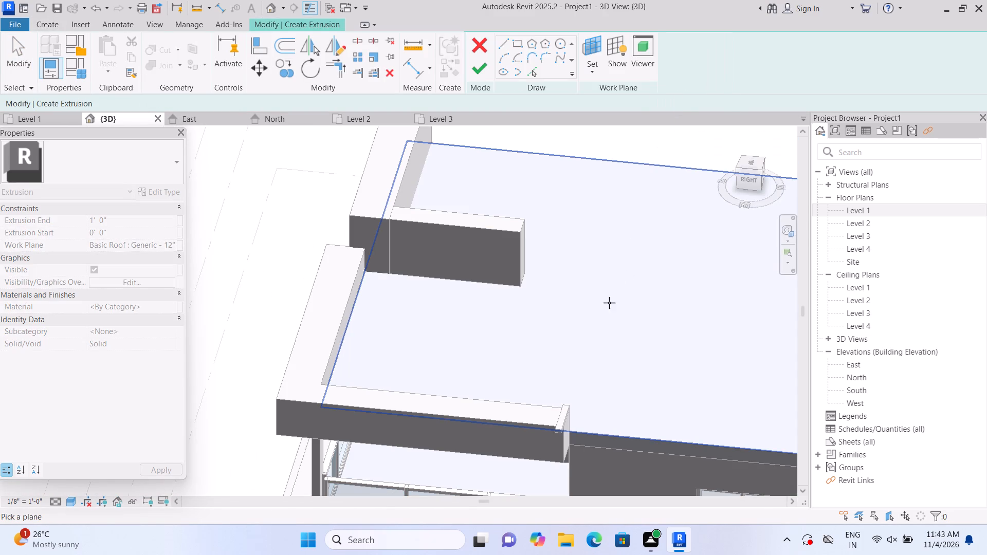
pyautogui.click(589, 349)
pyautogui.click(593, 40)
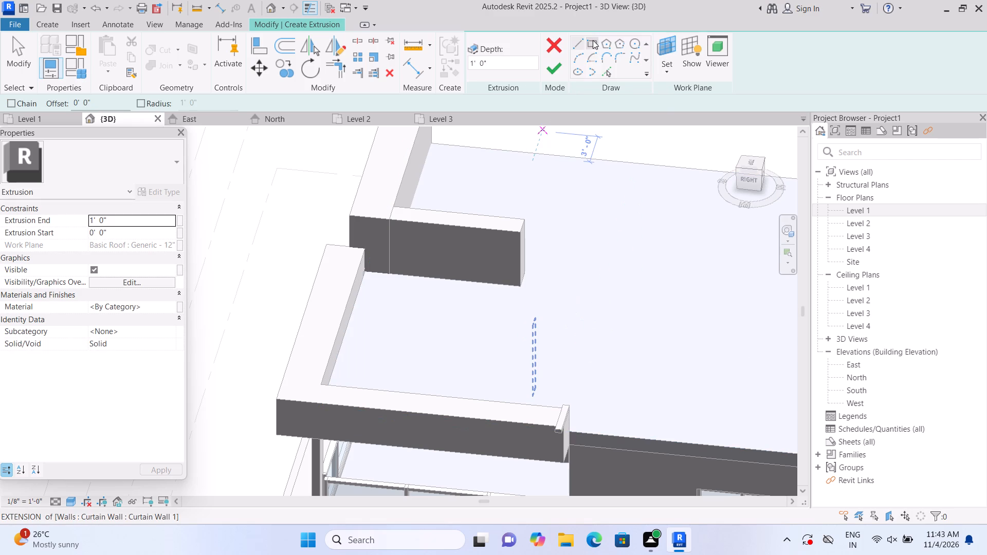
pyautogui.click(518, 287)
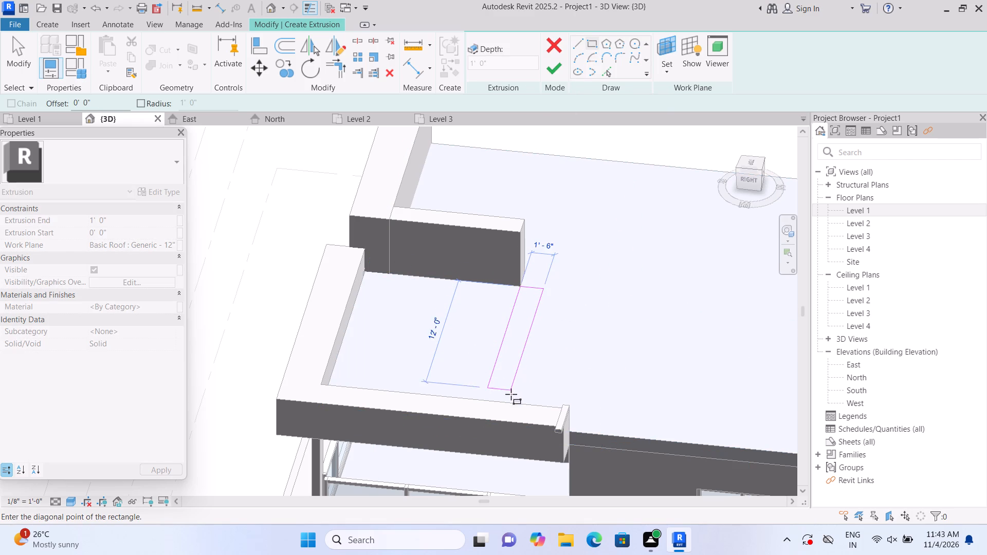
pyautogui.click(508, 408)
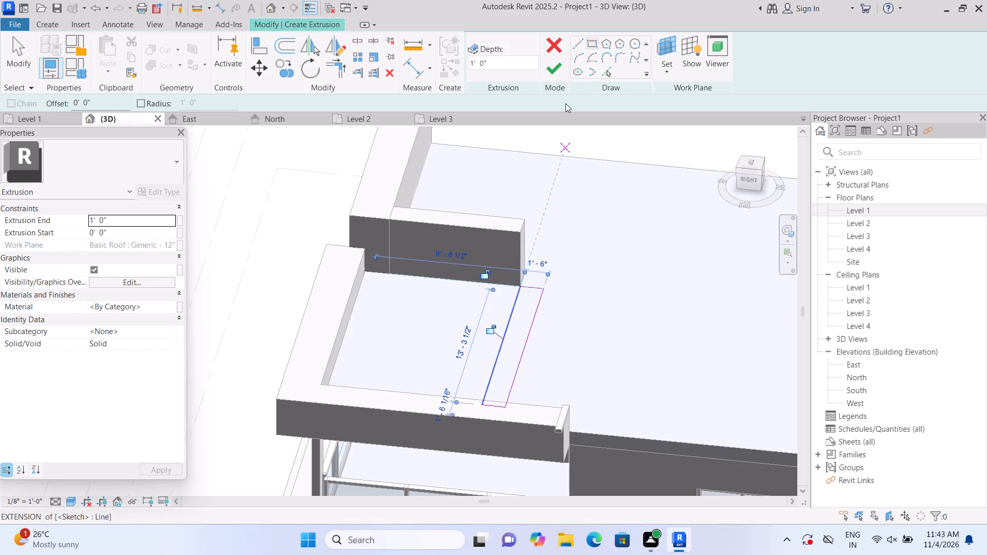
pyautogui.click(561, 68)
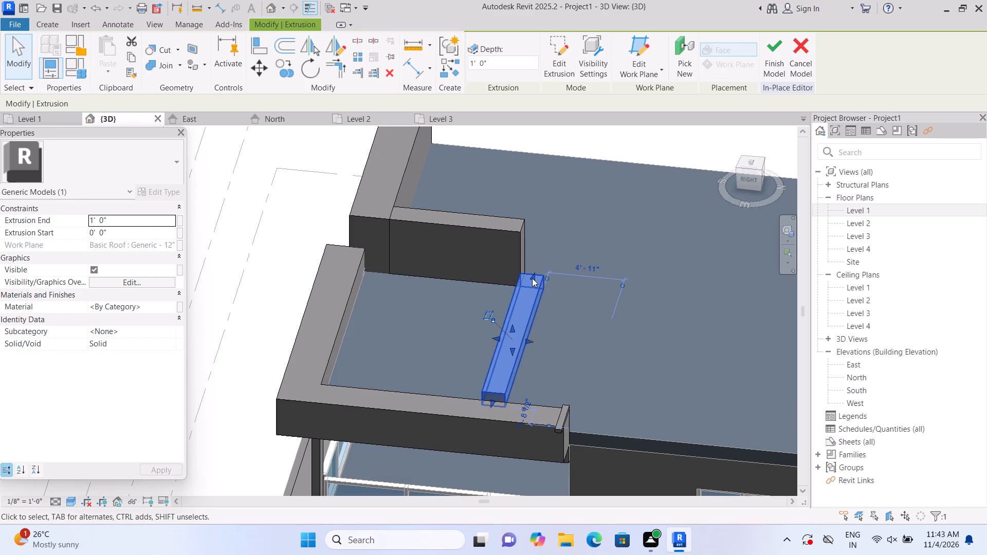
# Raise the second parapet extrusion's top face to an extrusion end of 4' 1 227/256", about level with the first parapet.
pyautogui.moveTo(536, 271); pyautogui.dragTo(539, 265)
pyautogui.click(555, 239)
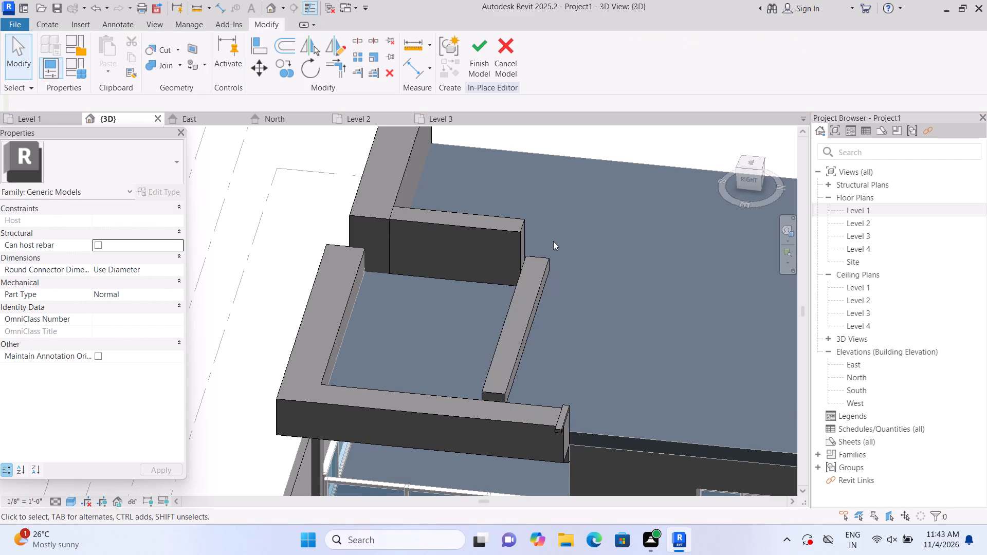
pyautogui.click(523, 316)
pyautogui.moveTo(516, 318); pyautogui.dragTo(516, 296)
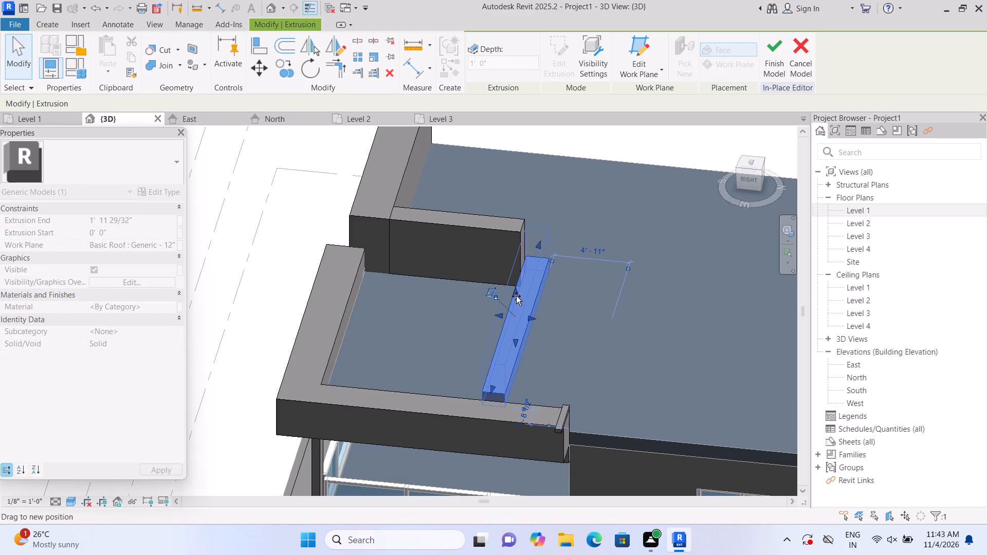
pyautogui.moveTo(516, 296); pyautogui.dragTo(514, 288)
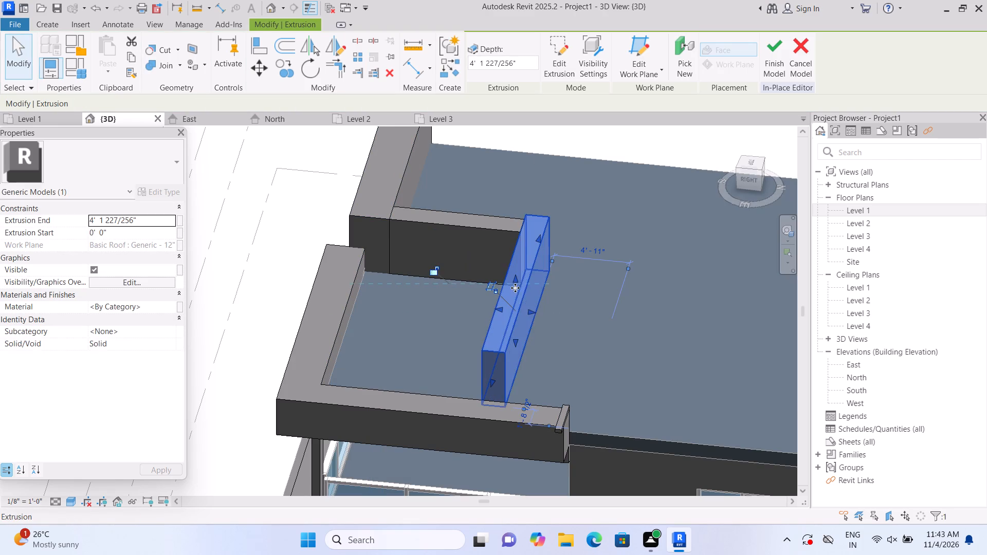
pyautogui.click(583, 223)
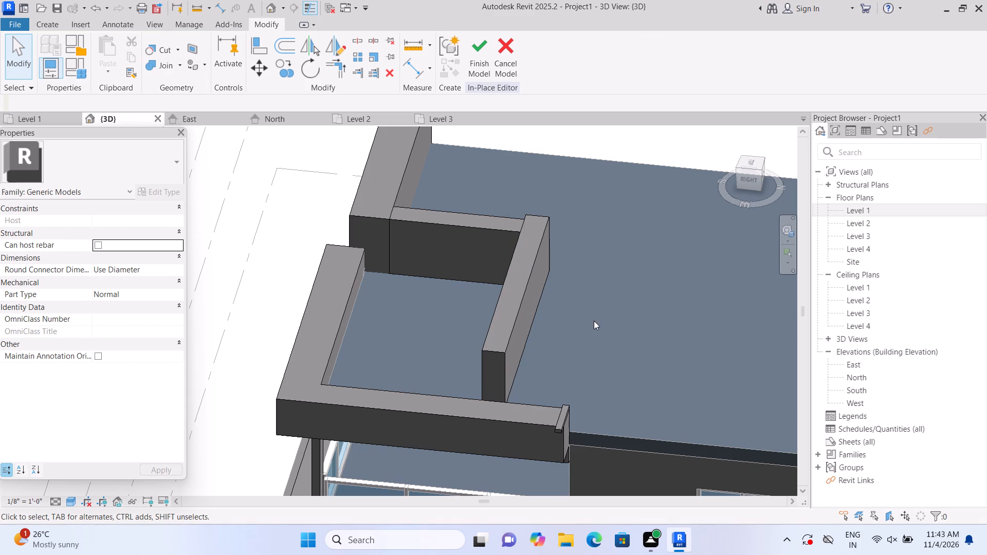
# Shift the second parapet's end face at the corner inward so its top lines up with the first parapet's edge.
pyautogui.keyDown('shift'); pyautogui.moveTo(579, 323); pyautogui.dragTo(637, 323, button='middle'); pyautogui.keyUp('shift')
pyautogui.scroll(-5, 629, 325)
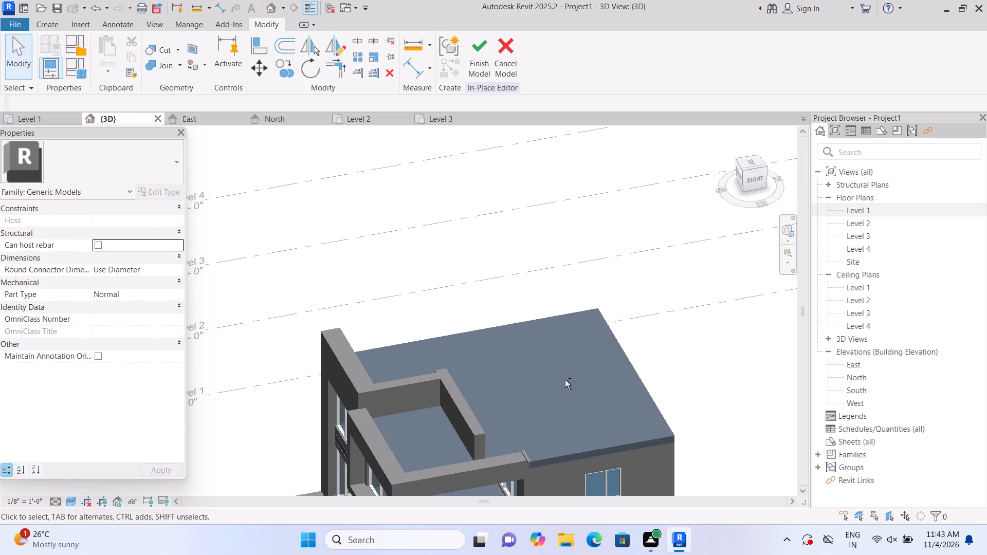
pyautogui.keyDown('shift'); pyautogui.moveTo(541, 404); pyautogui.dragTo(598, 375, button='middle'); pyautogui.keyUp('shift')
pyautogui.moveTo(537, 431); pyautogui.dragTo(542, 244, button='middle')
pyautogui.scroll(1, 422, 319)
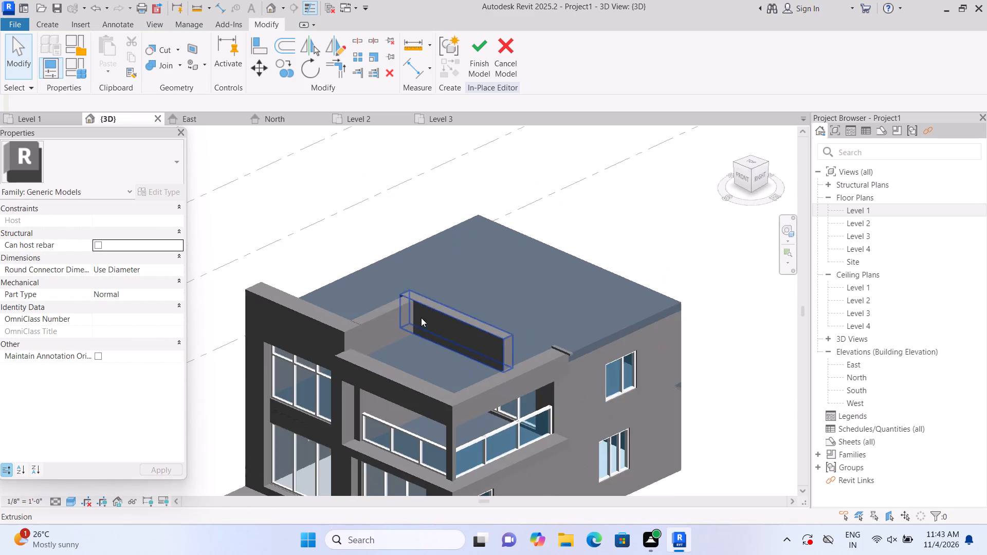
pyautogui.scroll(7, 405, 316)
pyautogui.click(437, 266)
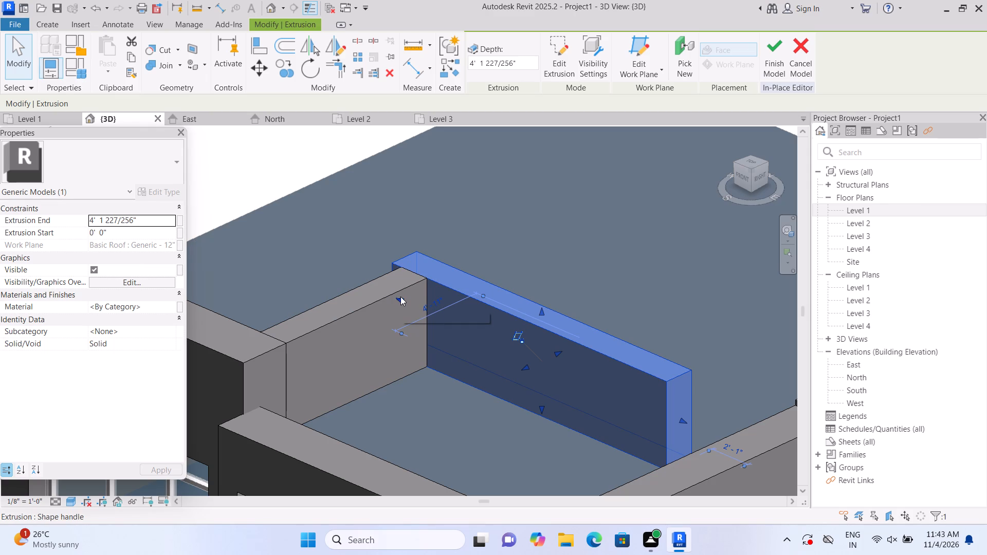
pyautogui.moveTo(400, 299); pyautogui.dragTo(414, 305)
pyautogui.click(414, 305)
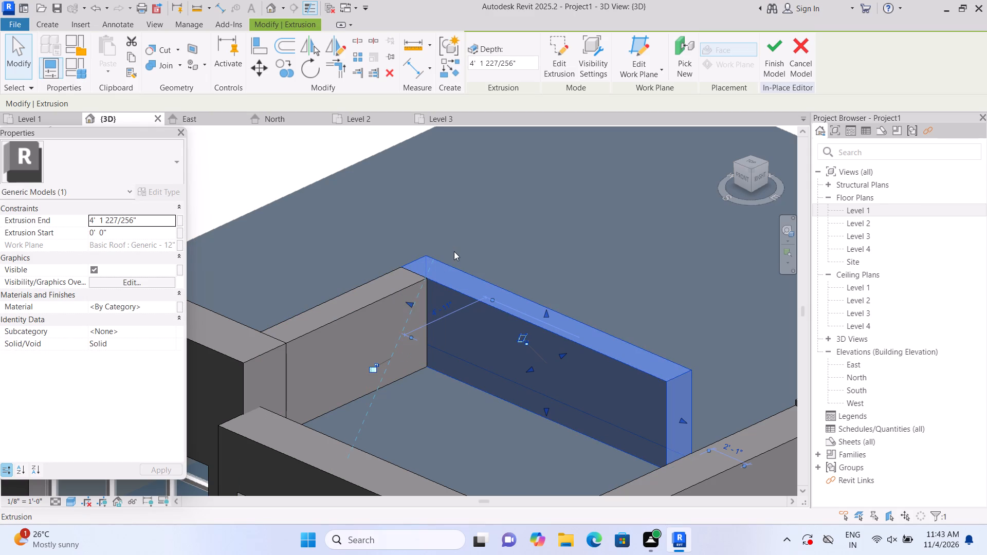
pyautogui.scroll(-3, 454, 247)
pyautogui.press('Escape')
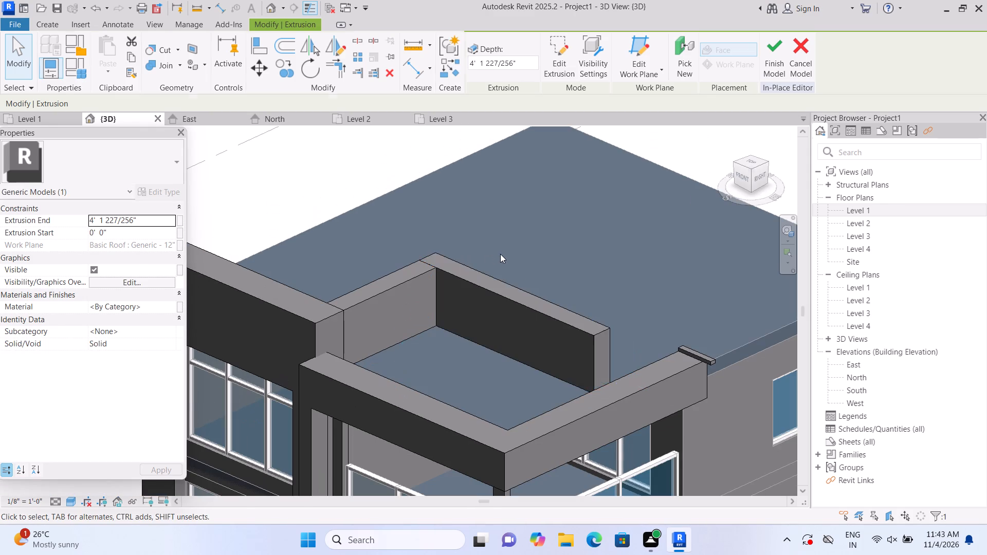
# Stretch the second parapet's free end face outward toward the balcony frame's side roof-edge trim.
pyautogui.keyDown('shift'); pyautogui.moveTo(449, 363); pyautogui.dragTo(485, 365, button='middle'); pyautogui.keyUp('shift')
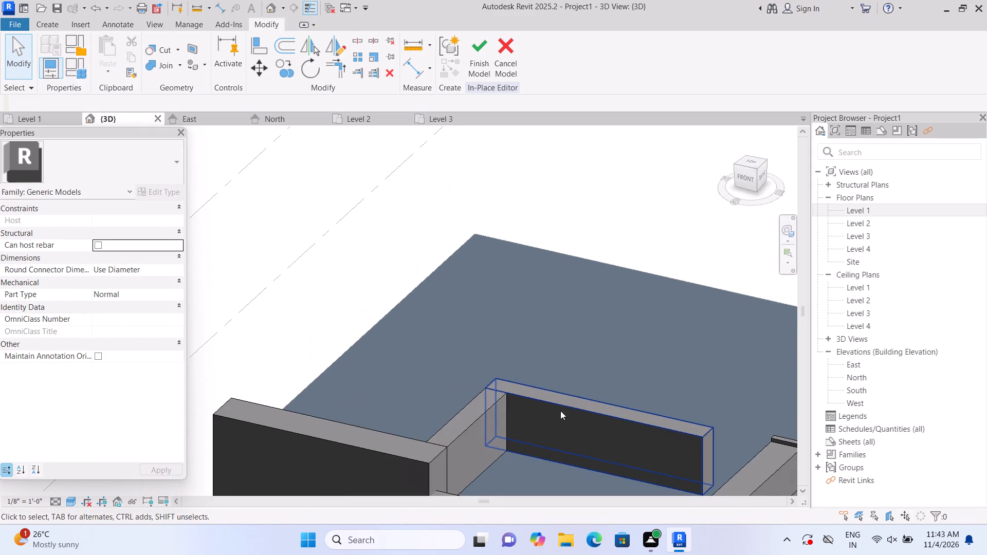
pyautogui.moveTo(560, 406); pyautogui.dragTo(520, 221, button='middle')
pyautogui.keyDown('shift'); pyautogui.moveTo(517, 268); pyautogui.dragTo(539, 277, button='middle'); pyautogui.keyUp('shift')
pyautogui.moveTo(618, 332); pyautogui.dragTo(597, 304, button='middle')
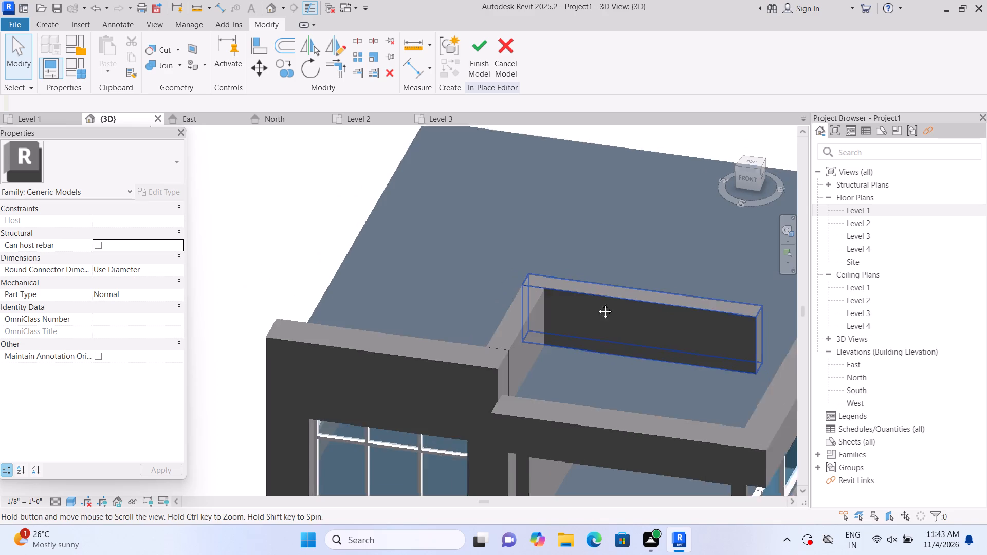
pyautogui.moveTo(597, 304); pyautogui.dragTo(537, 223, button='middle')
pyautogui.click(641, 205)
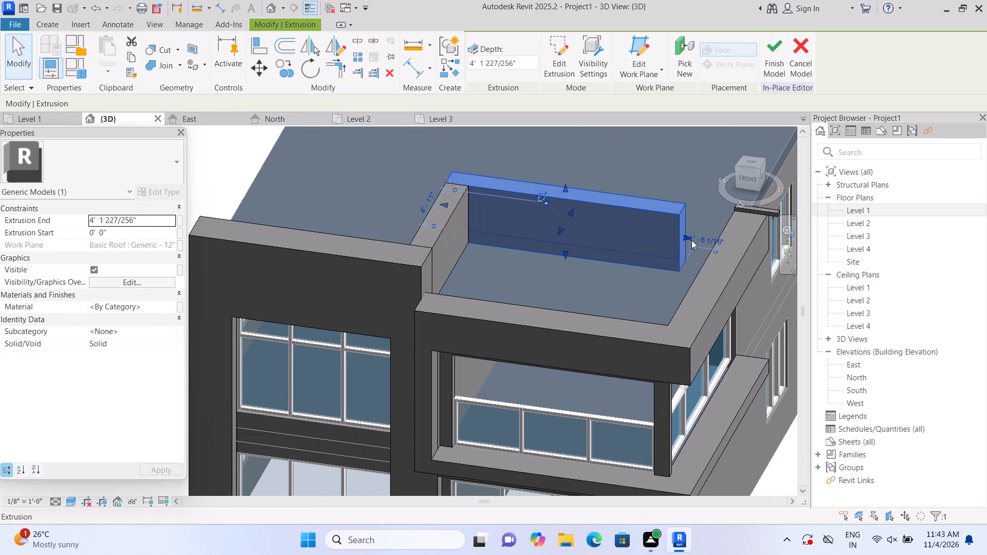
pyautogui.moveTo(686, 237); pyautogui.dragTo(708, 246)
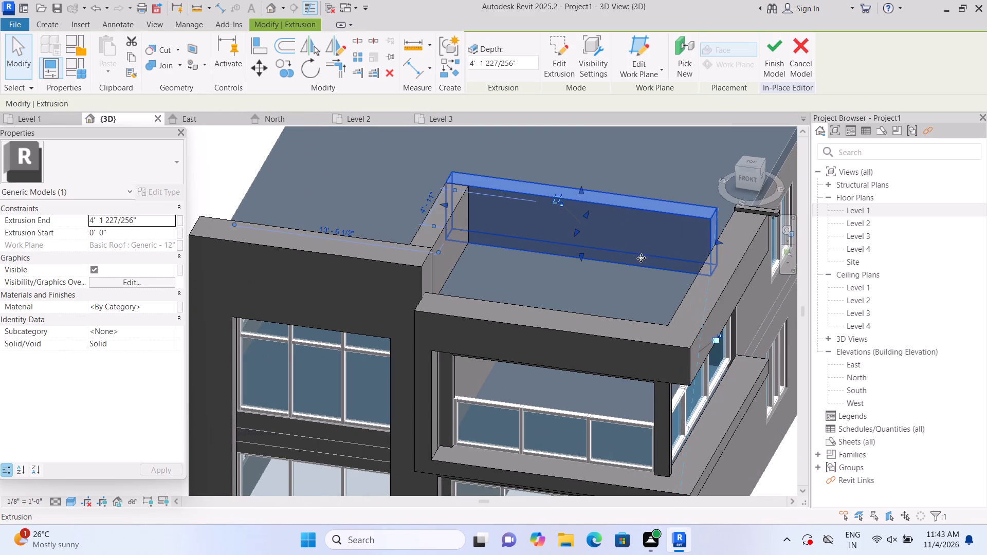
pyautogui.click(631, 265)
# Join the tall front frame with the first parapet, and the second parapet with the first at their corner.
pyautogui.scroll(-1, 616, 277)
pyautogui.click(608, 281)
pyautogui.scroll(-4, 608, 280)
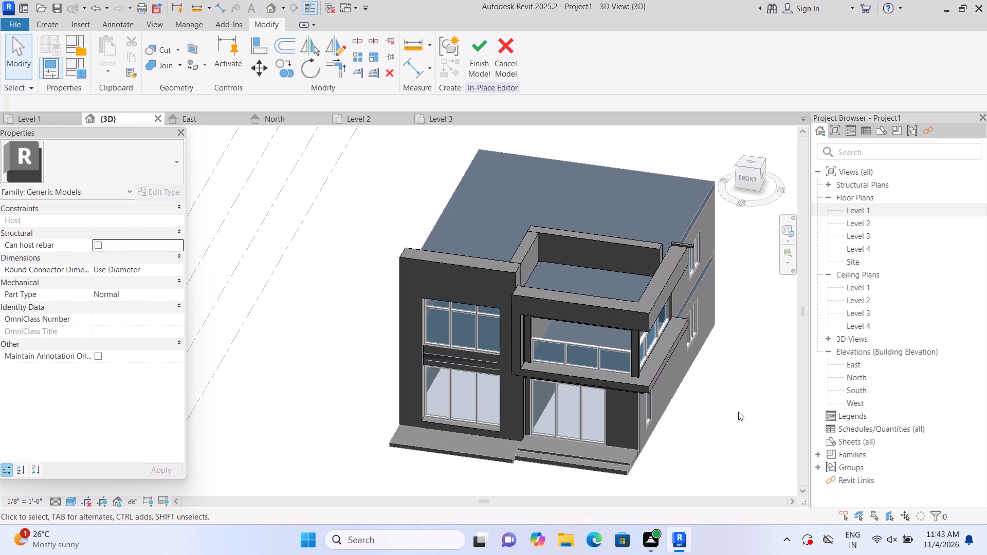
pyautogui.scroll(1, 687, 323)
pyautogui.scroll(1, 702, 369)
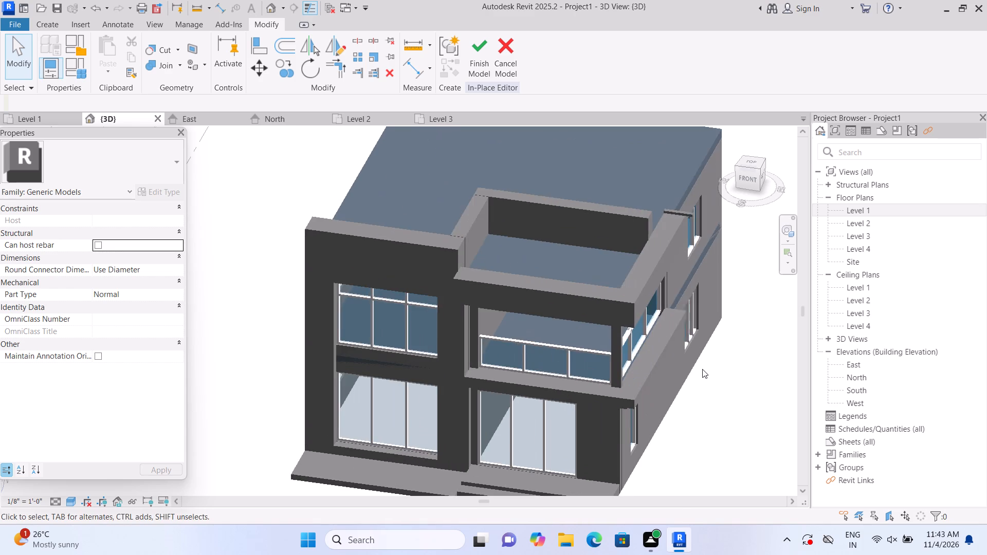
pyautogui.moveTo(709, 374); pyautogui.dragTo(641, 371, button='middle')
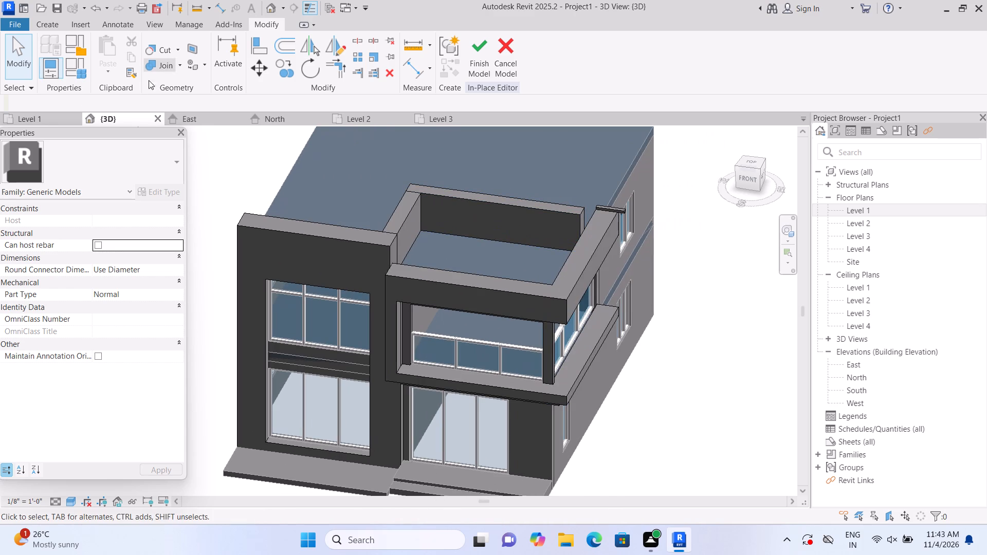
pyautogui.doubleClick(179, 64)
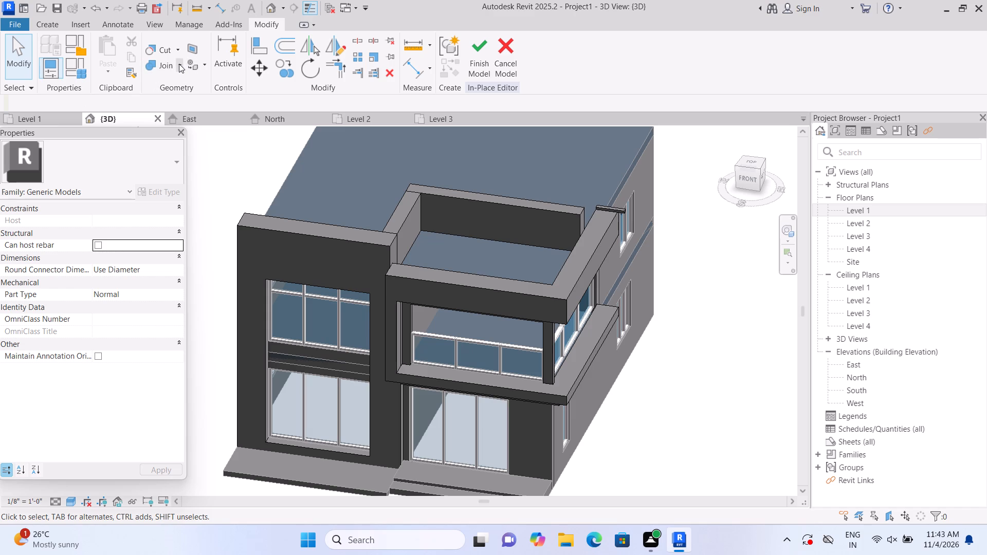
pyautogui.click(178, 64)
pyautogui.click(185, 83)
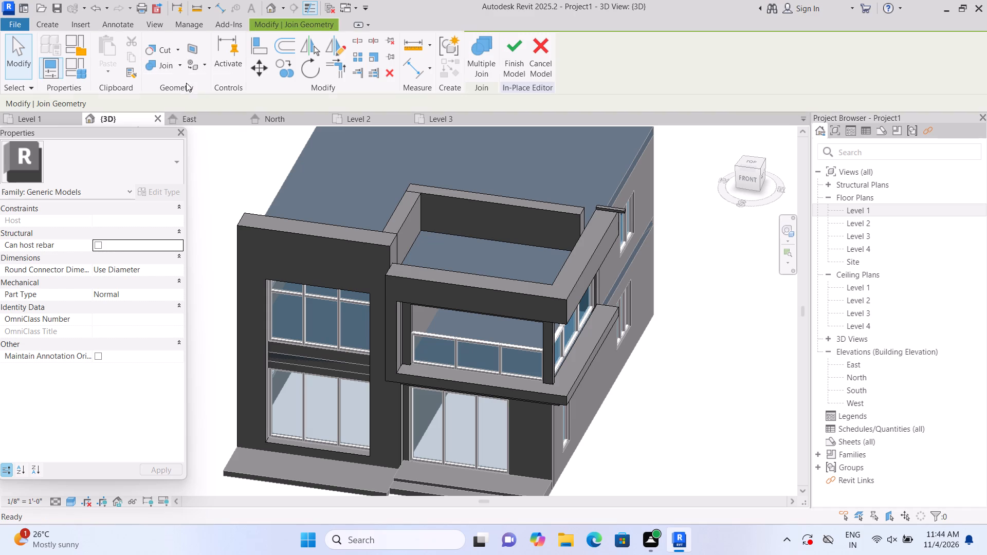
pyautogui.click(340, 231)
pyautogui.click(398, 209)
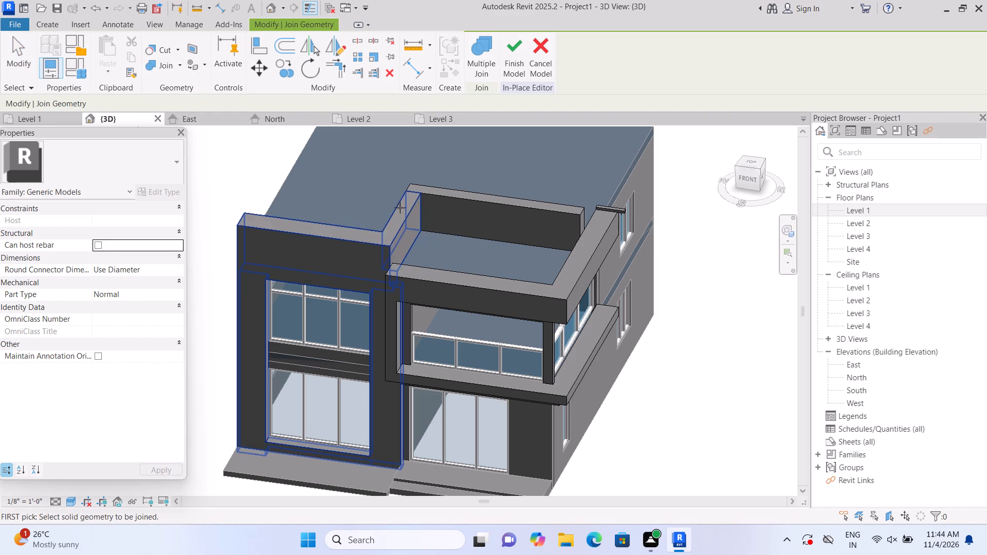
pyautogui.click(444, 186)
pyautogui.click(407, 198)
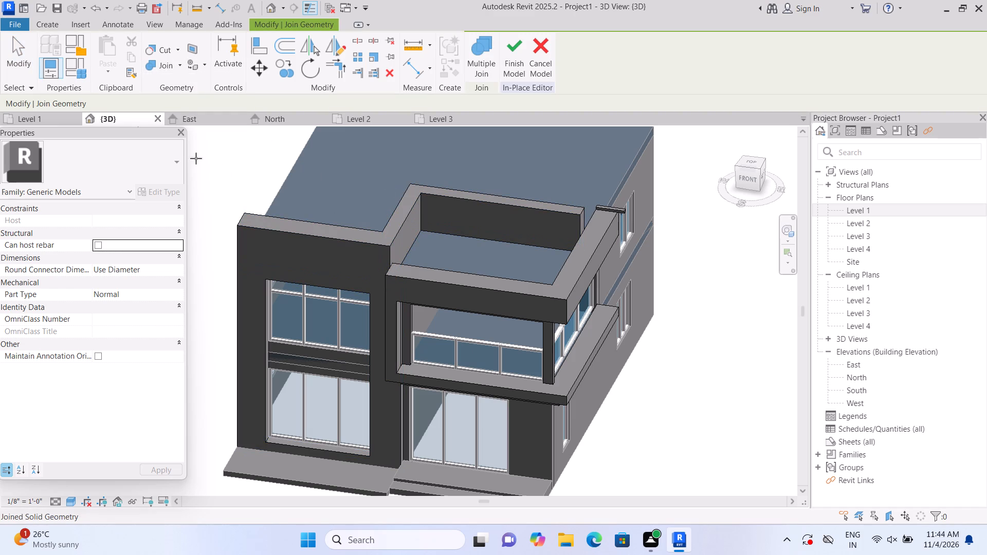
# Examine the joined parapets and front frame from lower and closer viewpoints around the front of the house.
pyautogui.scroll(-3, 247, 180)
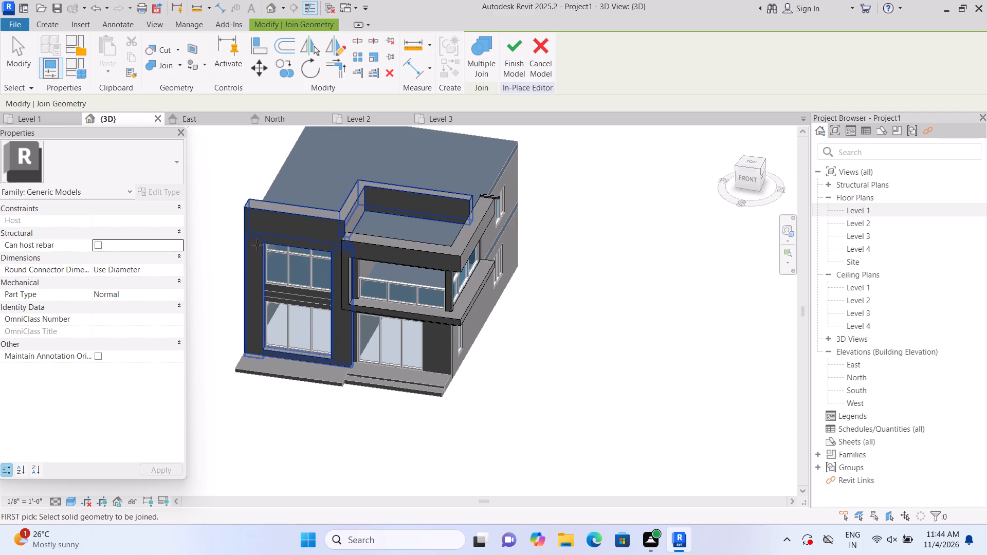
pyautogui.keyDown('shift'); pyautogui.moveTo(245, 460); pyautogui.dragTo(239, 399, button='middle'); pyautogui.keyUp('shift')
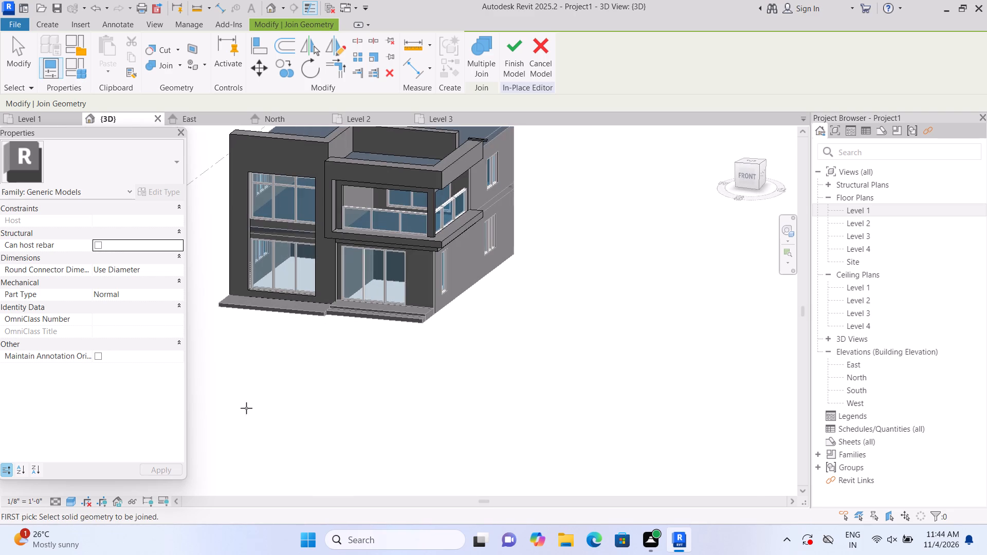
pyautogui.middleClick(284, 381)
pyautogui.moveTo(290, 388); pyautogui.dragTo(301, 476, button='middle')
pyautogui.scroll(1, 296, 388)
pyautogui.moveTo(301, 392); pyautogui.dragTo(307, 403, button='middle')
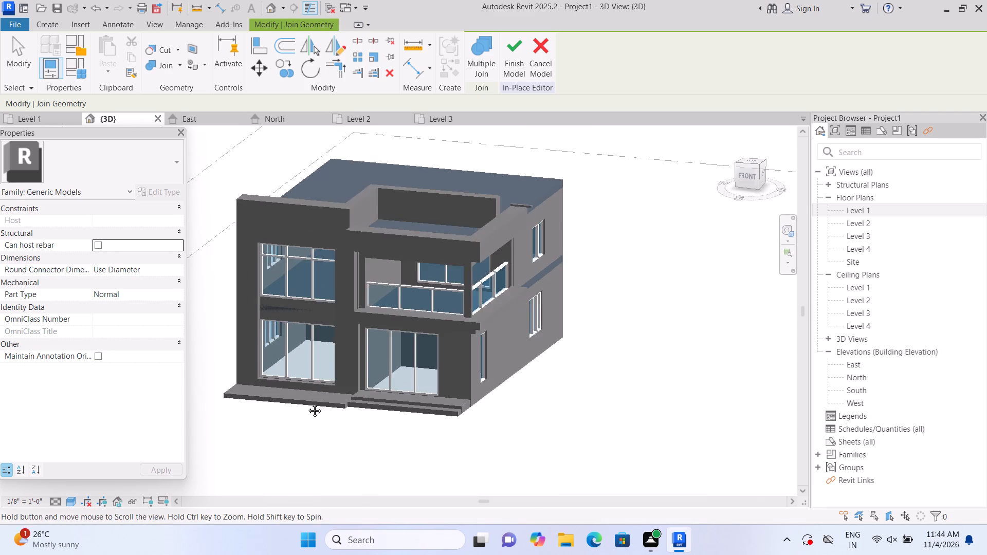
pyautogui.moveTo(307, 403); pyautogui.dragTo(319, 423, button='middle')
pyautogui.scroll(1, 301, 361)
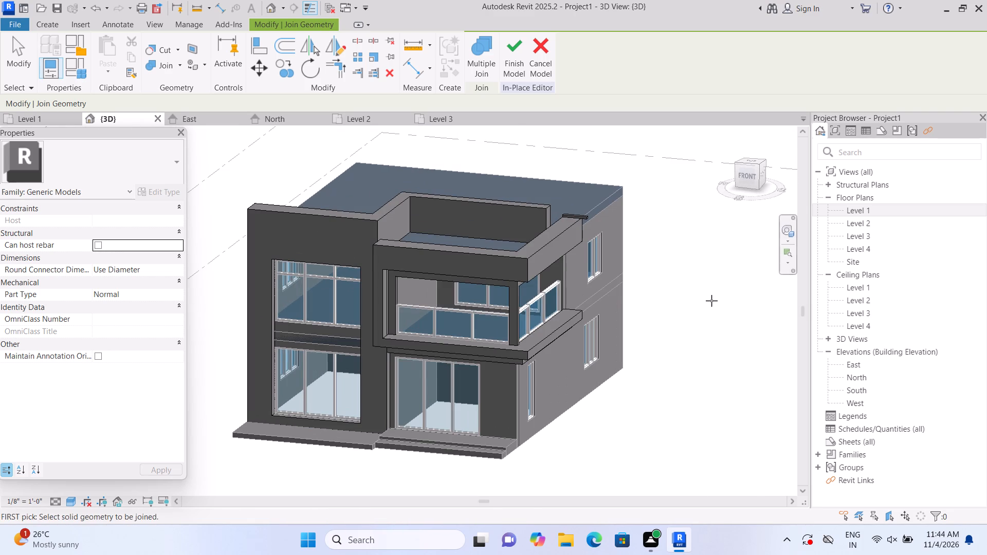
pyautogui.scroll(1, 607, 259)
pyautogui.press('Escape')
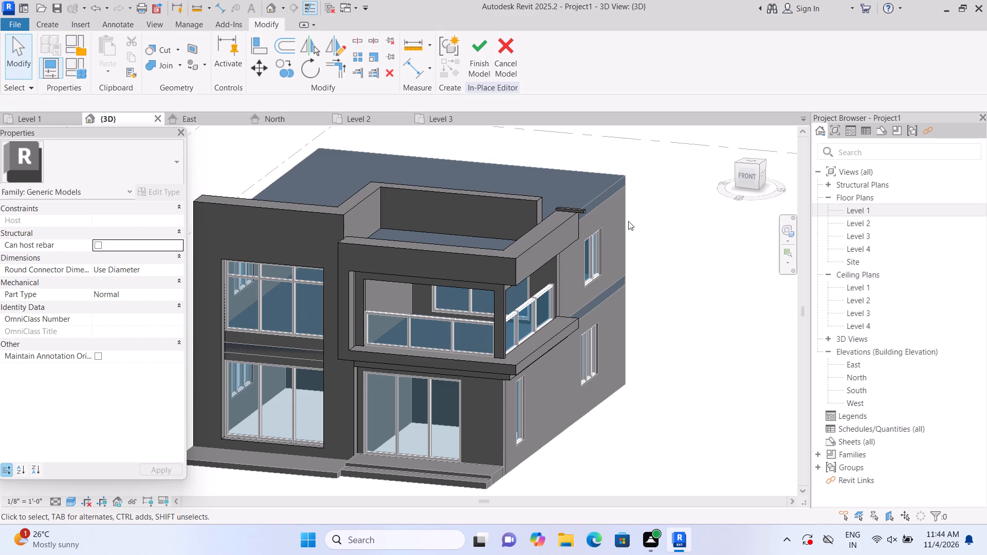
# Delete the small thin extrusion at the rear end of the balcony frame's side roof-edge trim.
pyautogui.click(576, 209)
pyautogui.press('Delete')
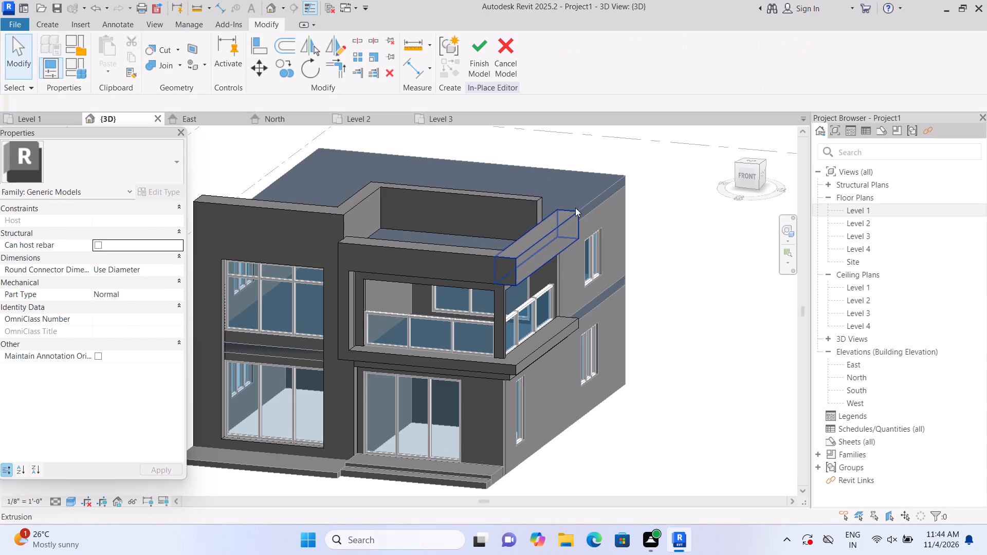
# Start a new 1' 0" deep extrusion with its work plane on the tall front frame's top face.
pyautogui.moveTo(556, 221); pyautogui.dragTo(618, 253, button='middle')
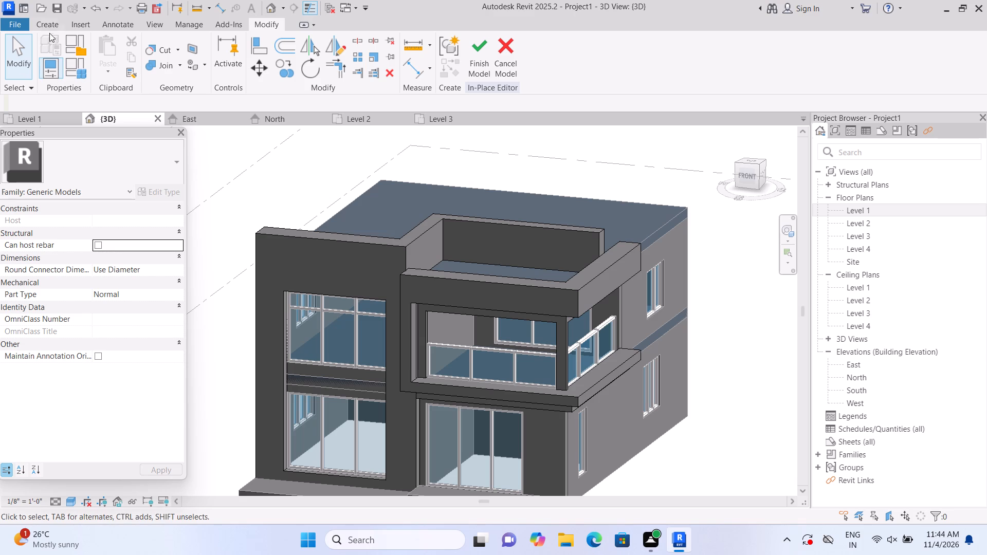
pyautogui.click(46, 20)
pyautogui.click(107, 60)
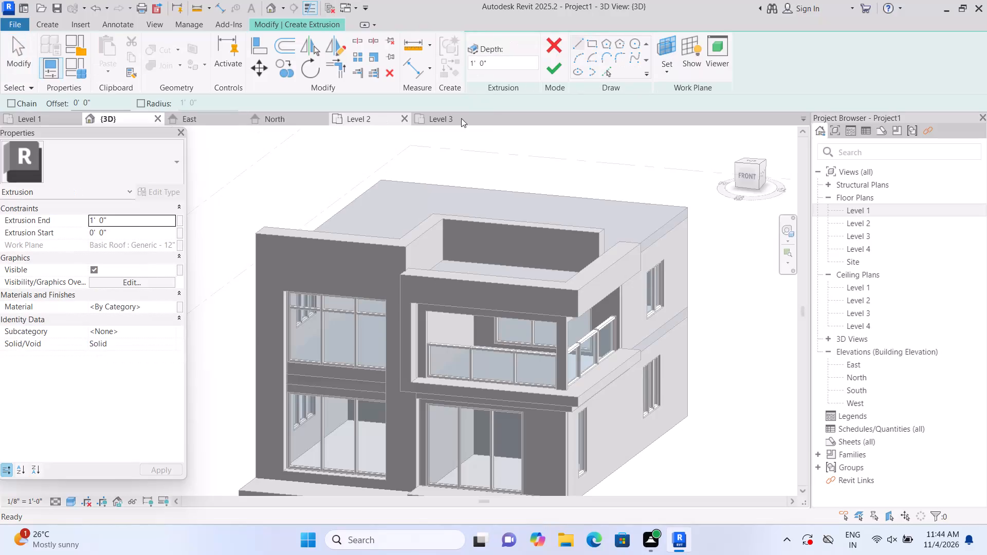
pyautogui.click(668, 75)
pyautogui.click(674, 126)
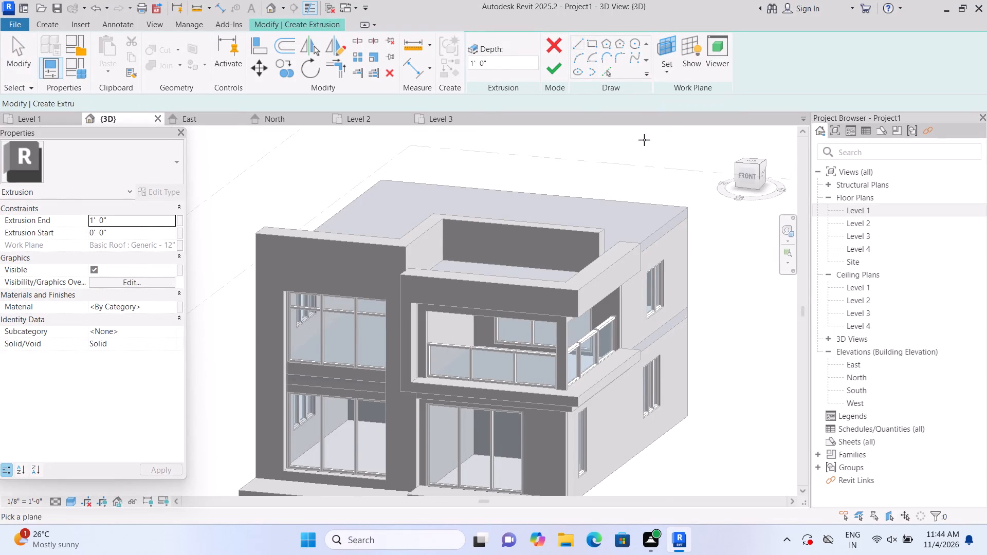
pyautogui.scroll(1, 385, 233)
pyautogui.click(385, 233)
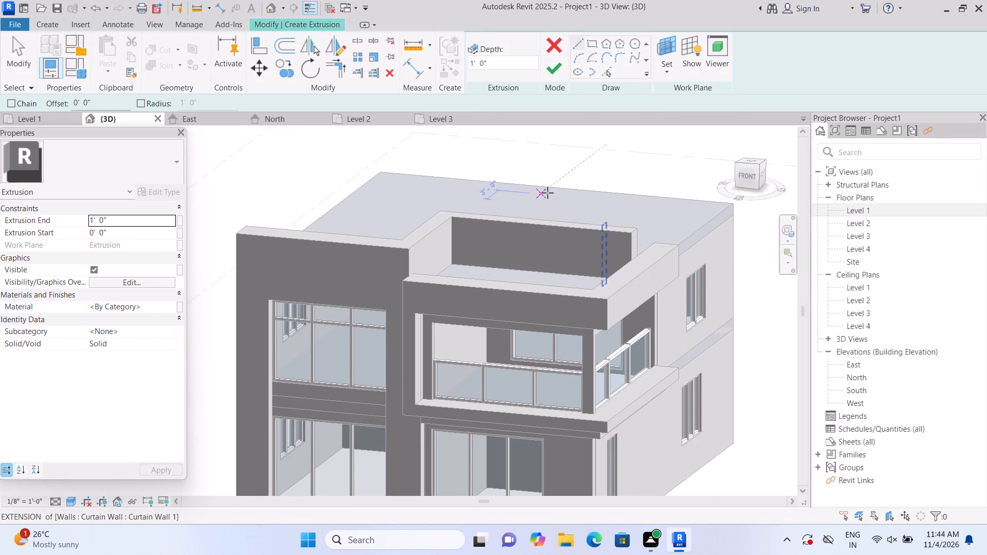
# Reset the extrusion's work plane to the top face of the balcony frame's front roof-edge trim.
pyautogui.keyDown('shift'); pyautogui.moveTo(551, 194); pyautogui.dragTo(516, 219, button='middle'); pyautogui.keyUp('shift')
pyautogui.scroll(1, 371, 211)
pyautogui.moveTo(376, 214); pyautogui.dragTo(419, 244, button='middle')
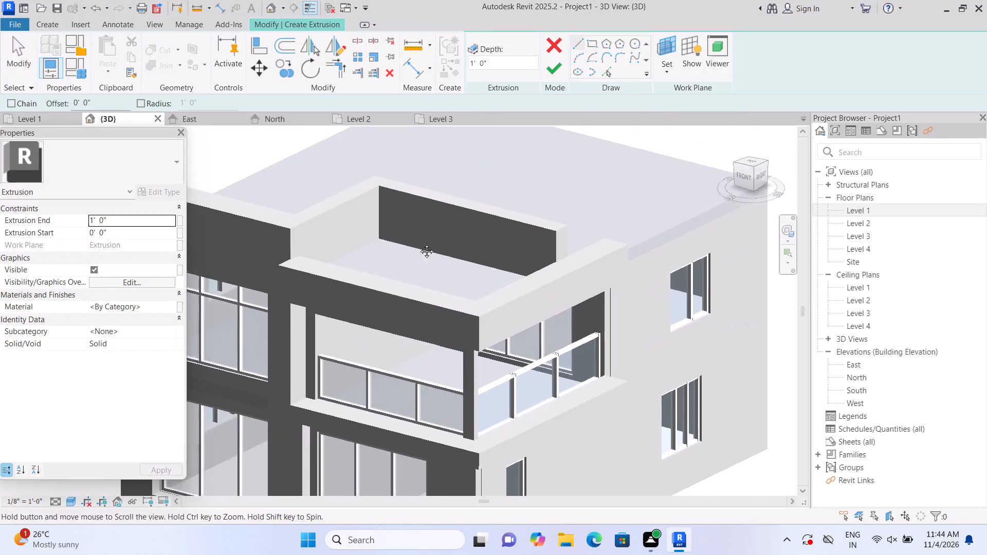
pyautogui.moveTo(419, 244); pyautogui.dragTo(494, 298, button='middle')
pyautogui.moveTo(373, 230); pyautogui.dragTo(439, 283, button='middle')
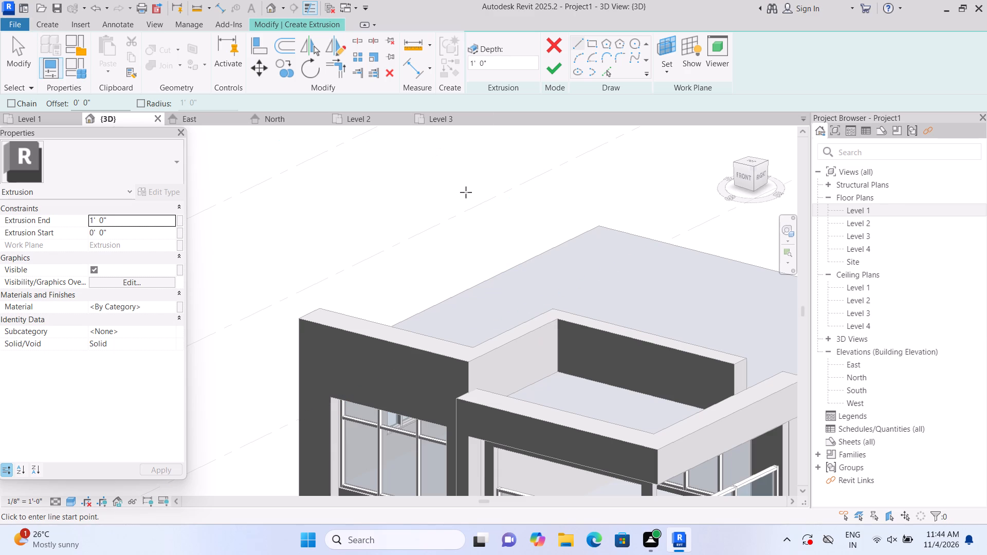
pyautogui.moveTo(473, 411); pyautogui.dragTo(402, 384, button='middle')
pyautogui.scroll(1, 468, 410)
pyautogui.scroll(1, 430, 379)
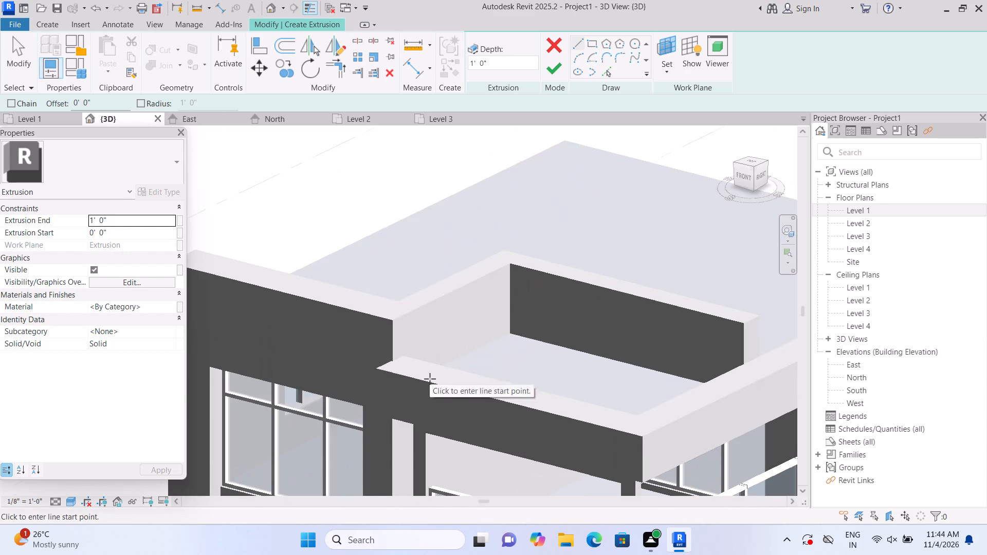
pyautogui.scroll(2, 432, 378)
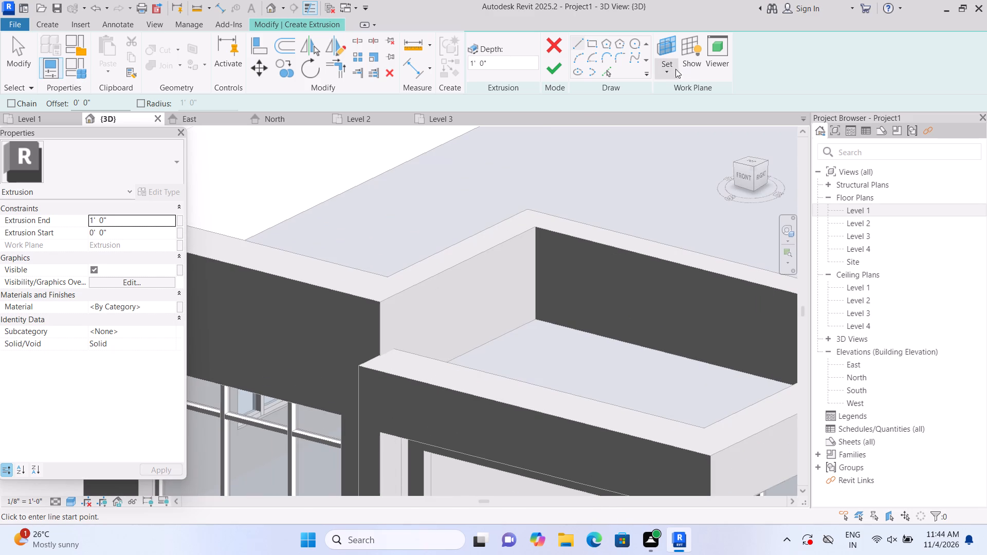
pyautogui.click(667, 70)
pyautogui.click(684, 124)
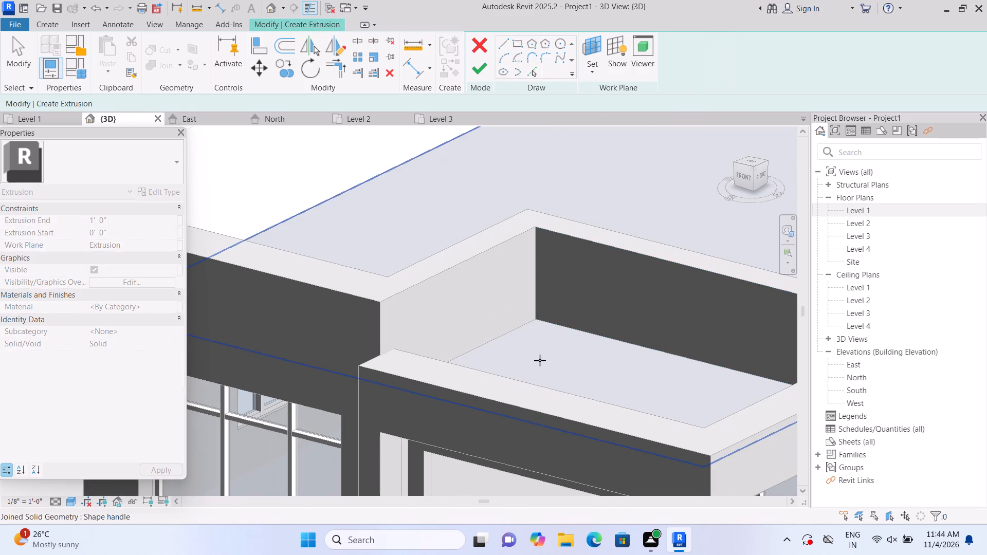
pyautogui.click(516, 395)
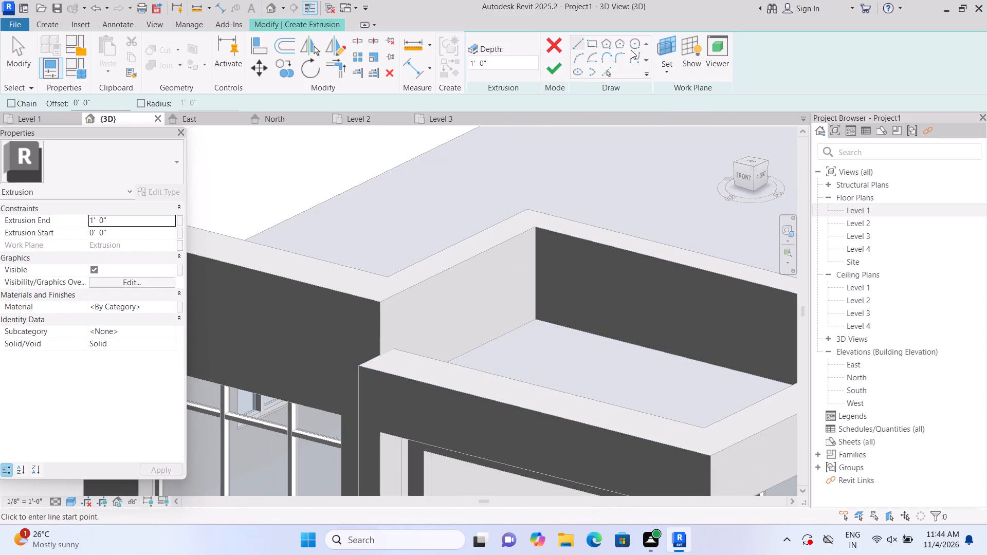
# Sketch a thin rectangle about 1.5 ft long along the front roof-edge trim's end beside the taller frame and finish the extrusion.
pyautogui.click(594, 46)
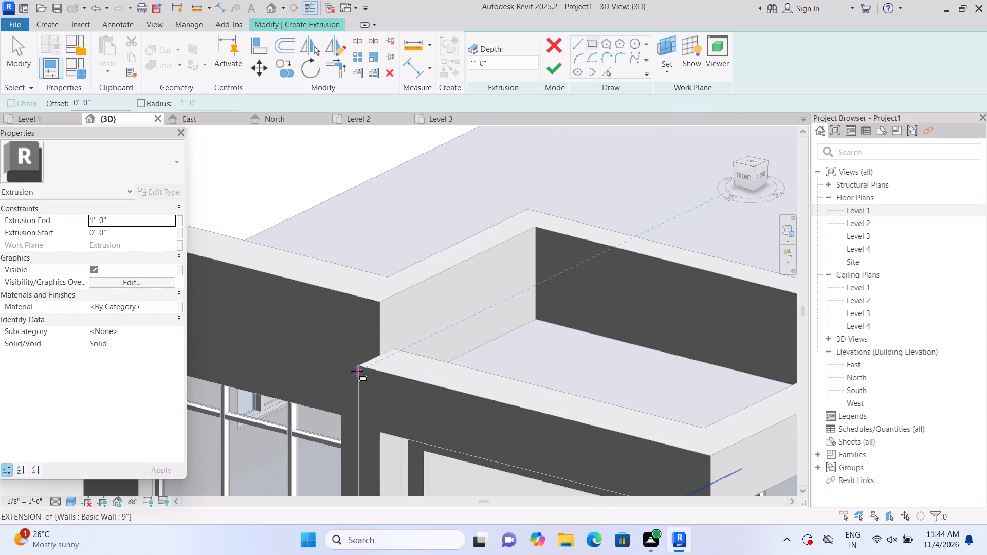
pyautogui.scroll(2, 371, 360)
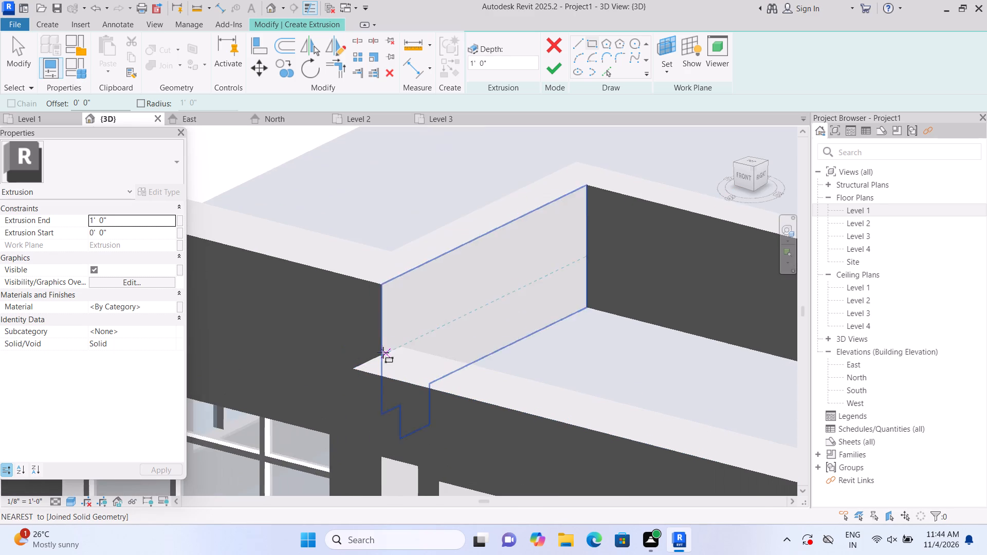
pyautogui.scroll(2, 383, 361)
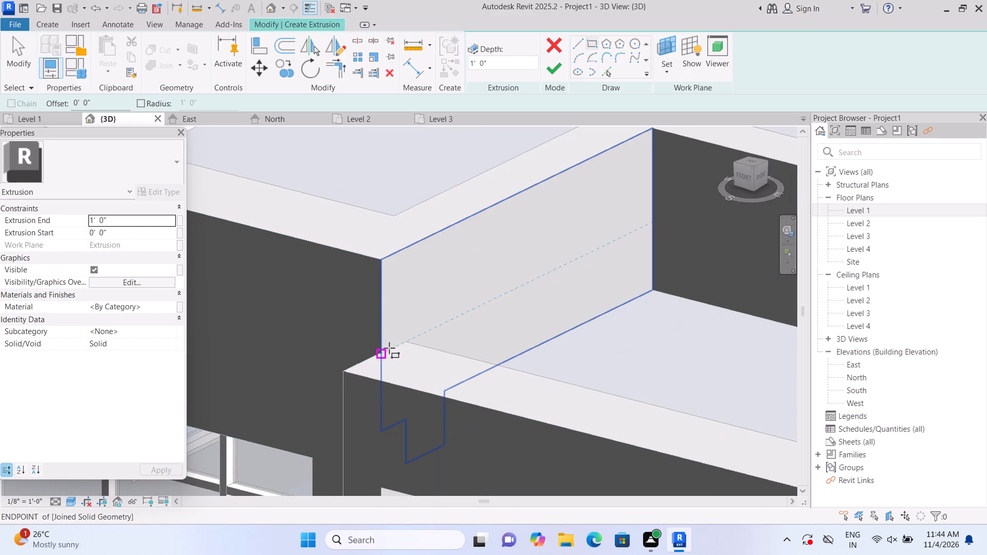
pyautogui.click(382, 351)
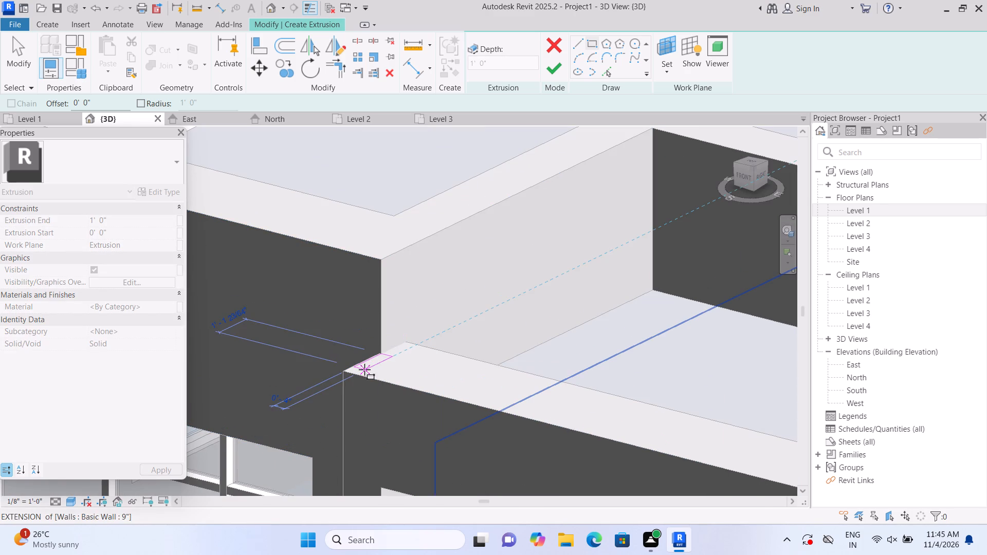
pyautogui.press('Escape')
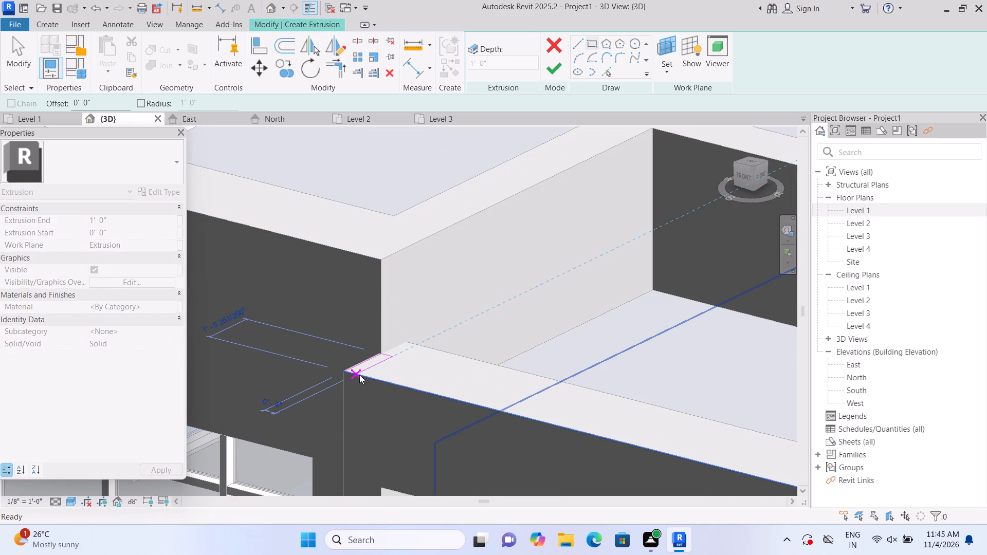
pyautogui.scroll(6, 356, 363)
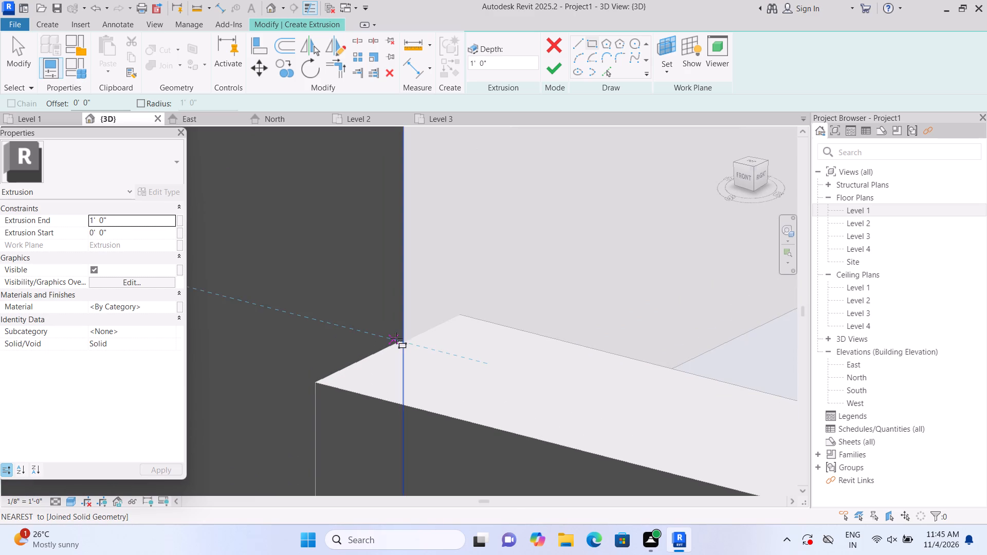
pyautogui.scroll(4, 398, 343)
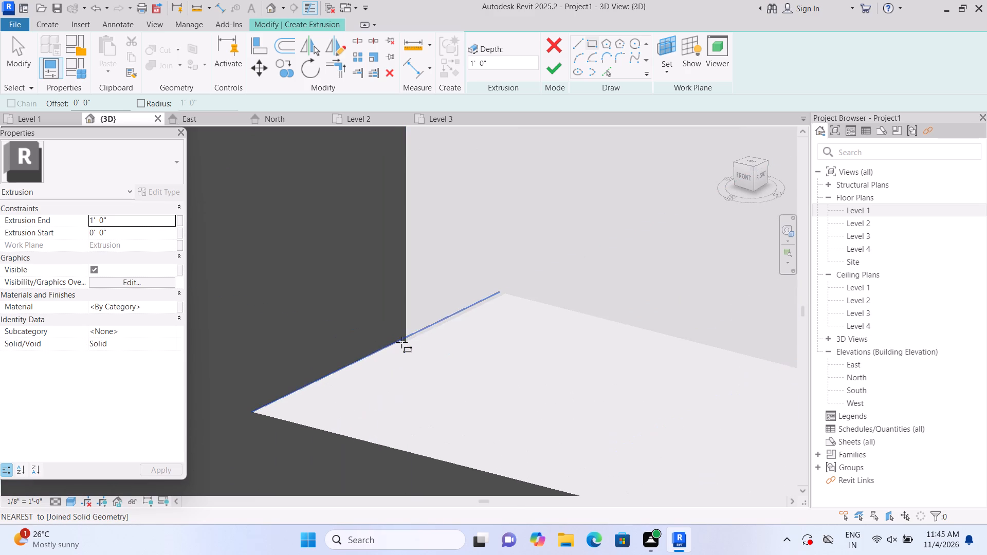
pyautogui.scroll(3, 401, 342)
pyautogui.click(399, 340)
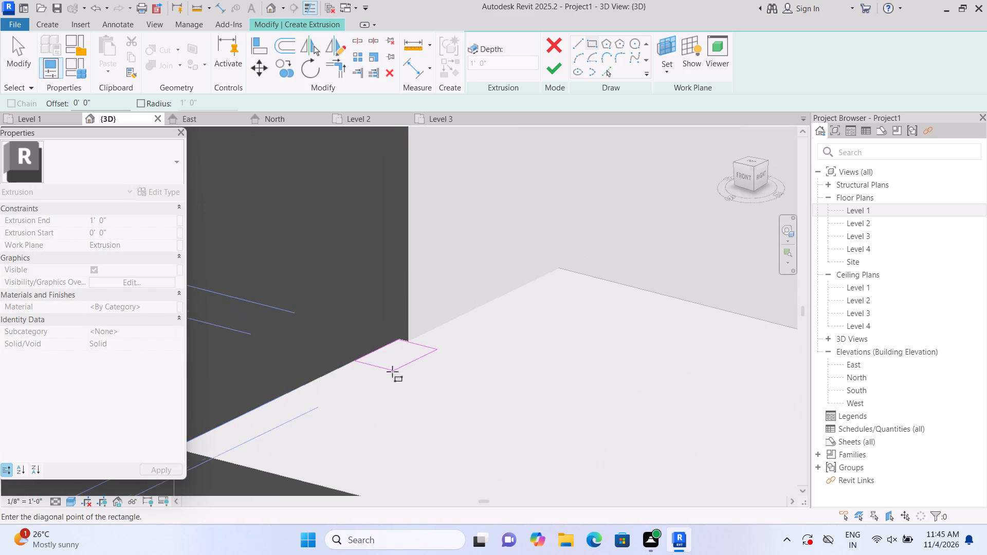
pyautogui.moveTo(335, 414); pyautogui.dragTo(389, 371, button='middle')
pyautogui.moveTo(396, 362); pyautogui.dragTo(401, 355, button='middle')
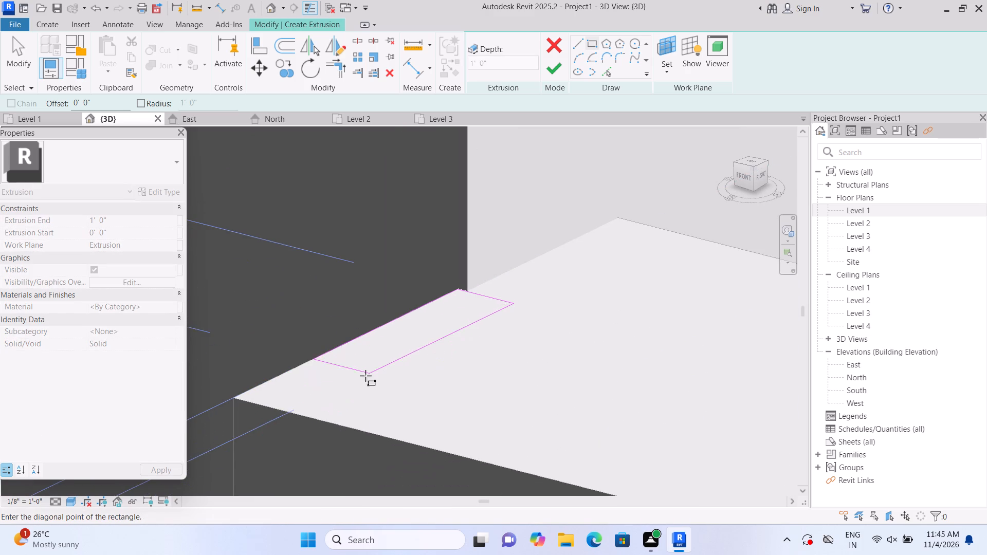
pyautogui.click(250, 401)
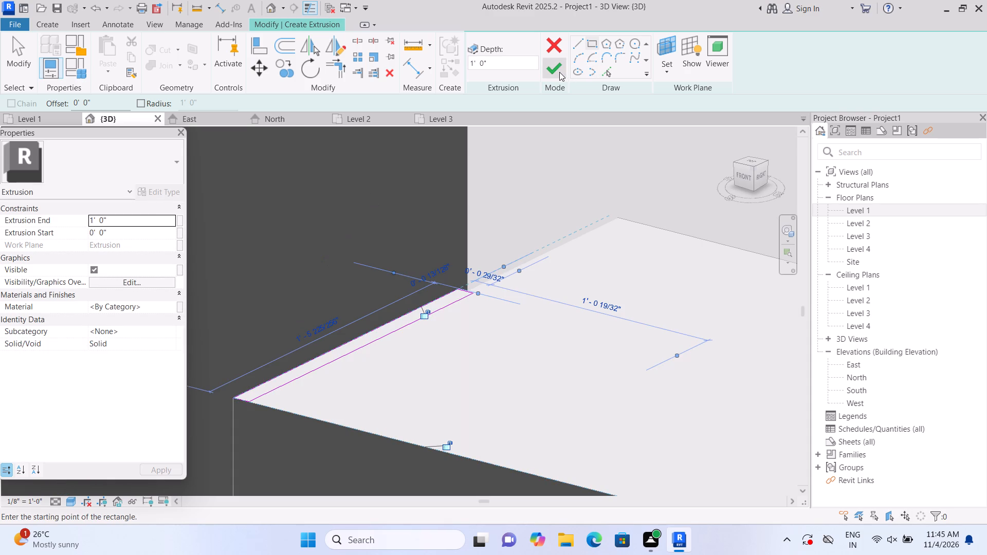
pyautogui.click(559, 72)
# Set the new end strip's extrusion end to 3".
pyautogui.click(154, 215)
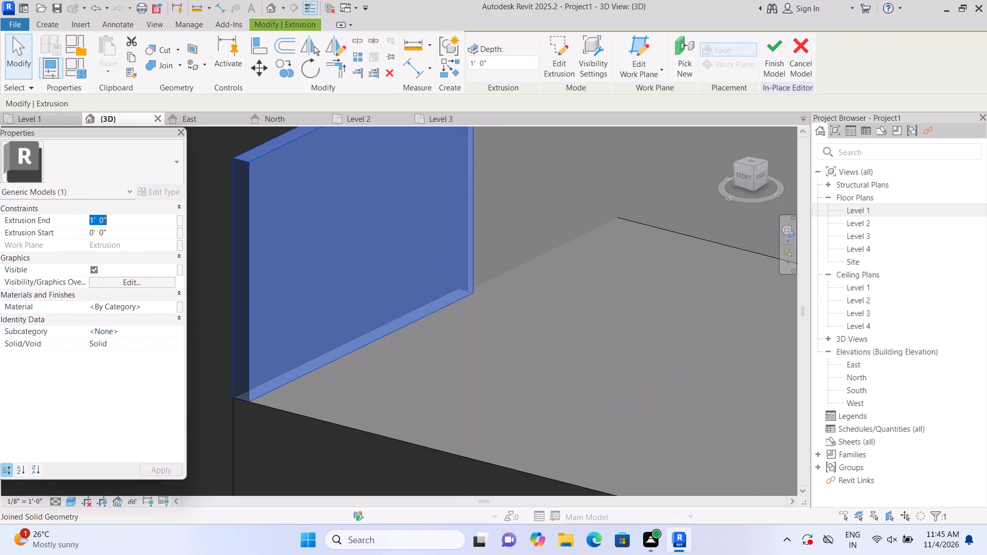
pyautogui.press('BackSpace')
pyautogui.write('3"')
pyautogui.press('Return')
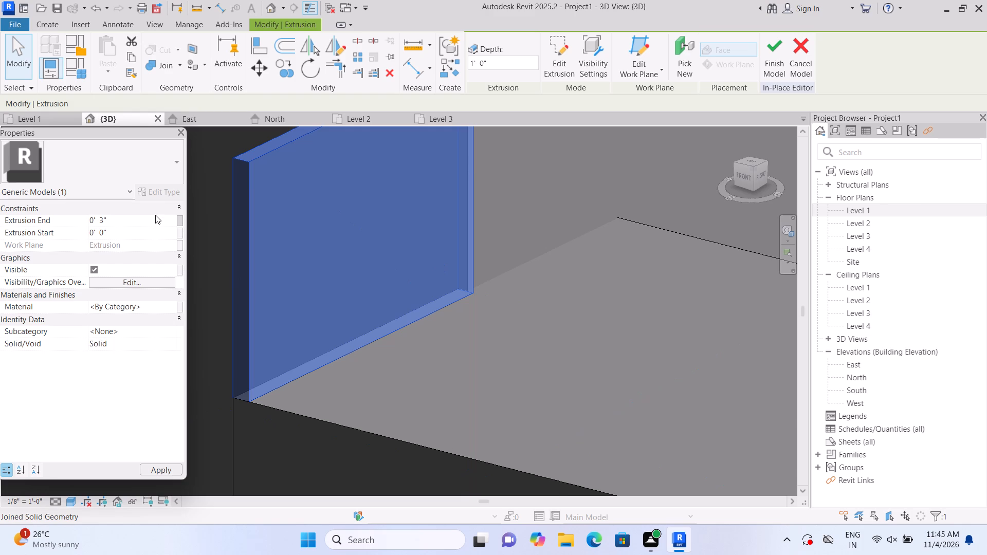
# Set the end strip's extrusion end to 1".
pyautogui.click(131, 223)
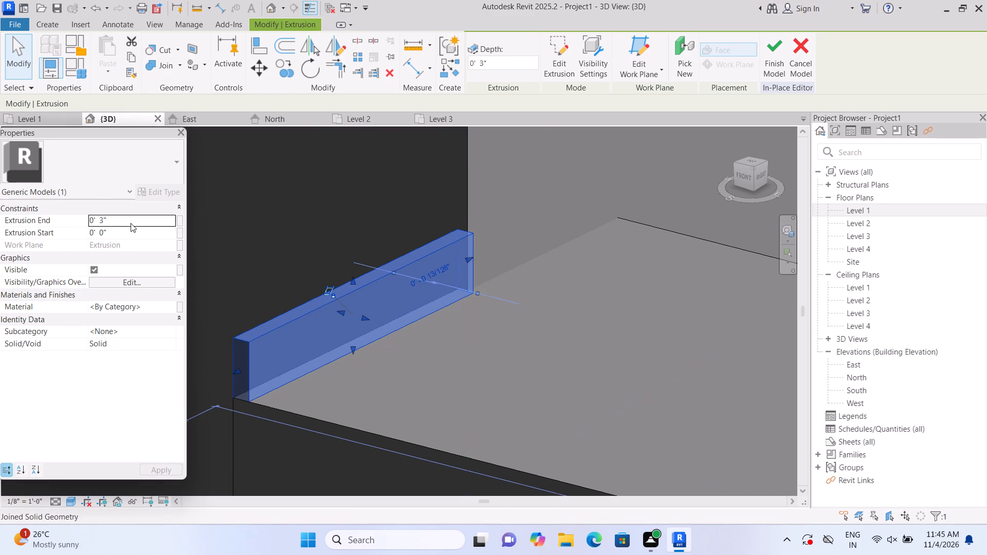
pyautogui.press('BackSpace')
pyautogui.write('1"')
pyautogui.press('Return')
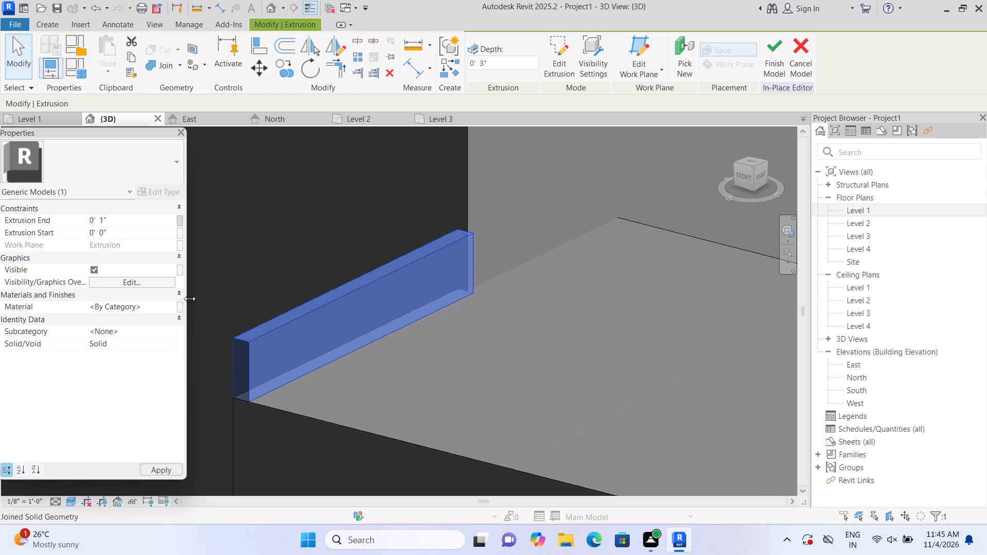
# Lower the end strip's top face to a height of about 1/2" and deselect the strip.
pyautogui.scroll(-6, 239, 289)
pyautogui.scroll(7, 232, 368)
pyautogui.scroll(2, 291, 285)
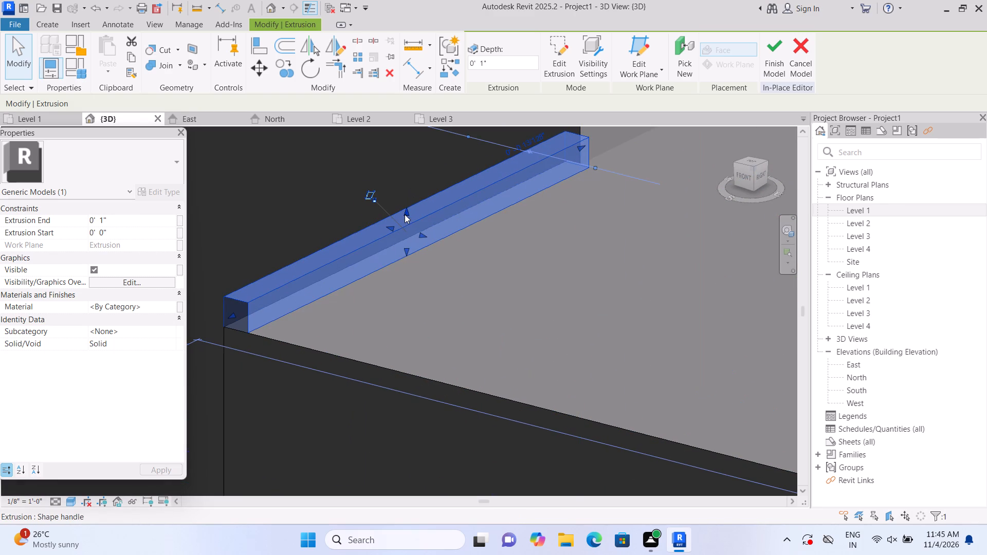
pyautogui.moveTo(406, 210); pyautogui.dragTo(407, 232)
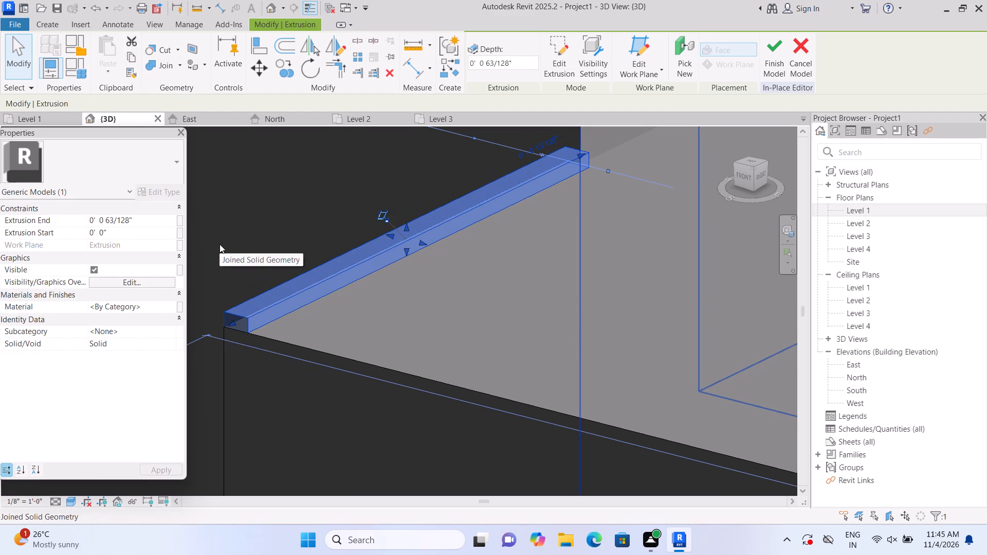
pyautogui.press('Escape')
# Start another 1' 0" deep extrusion with its work plane on the top face of the balcony frame's front roof-edge trim.
pyautogui.scroll(-7, 239, 262)
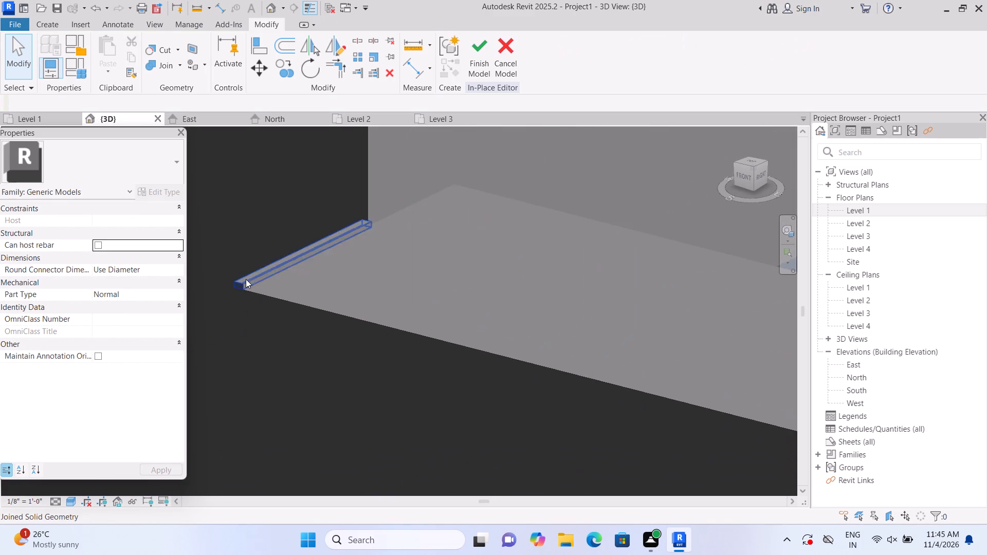
pyautogui.moveTo(261, 356); pyautogui.dragTo(262, 322, button='middle')
pyautogui.scroll(2, 260, 308)
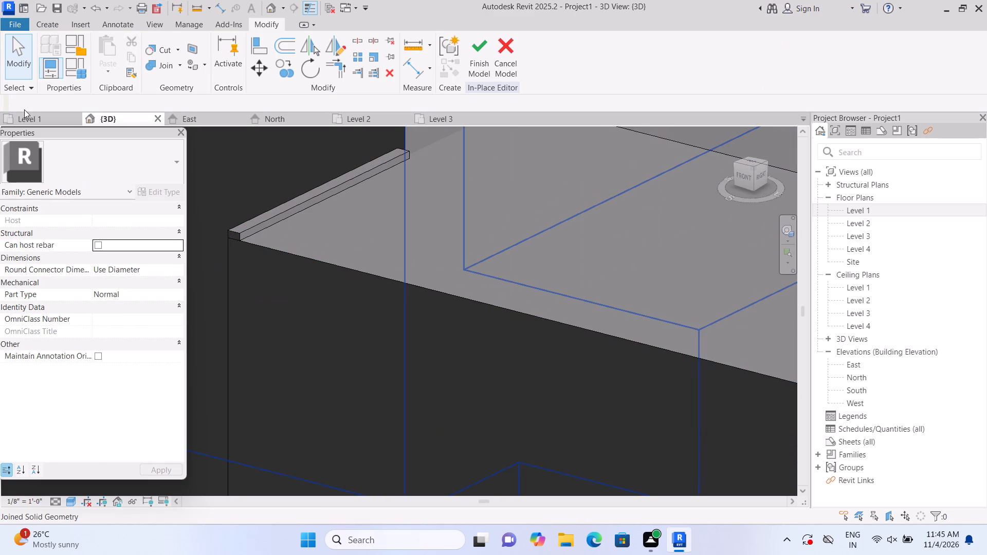
pyautogui.click(47, 24)
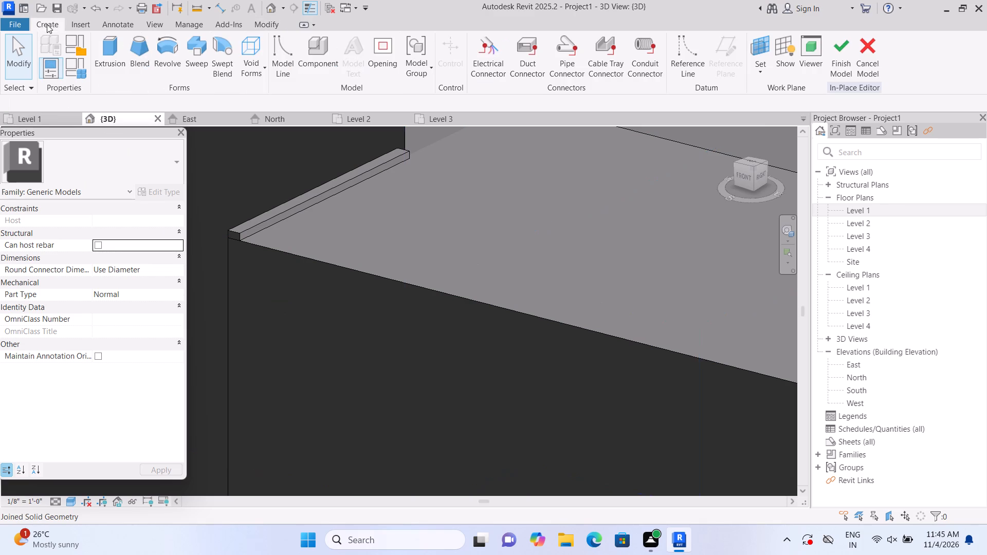
pyautogui.click(98, 61)
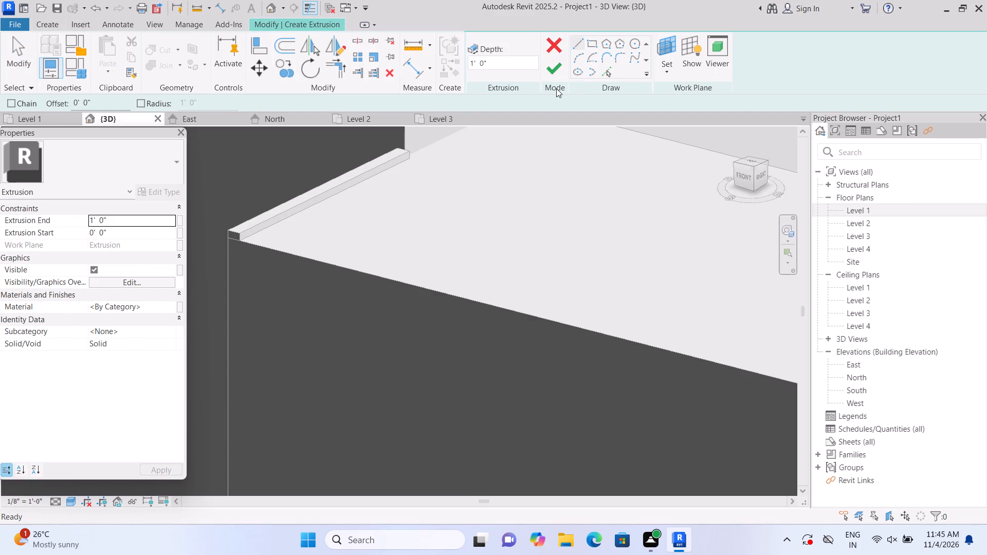
pyautogui.click(671, 75)
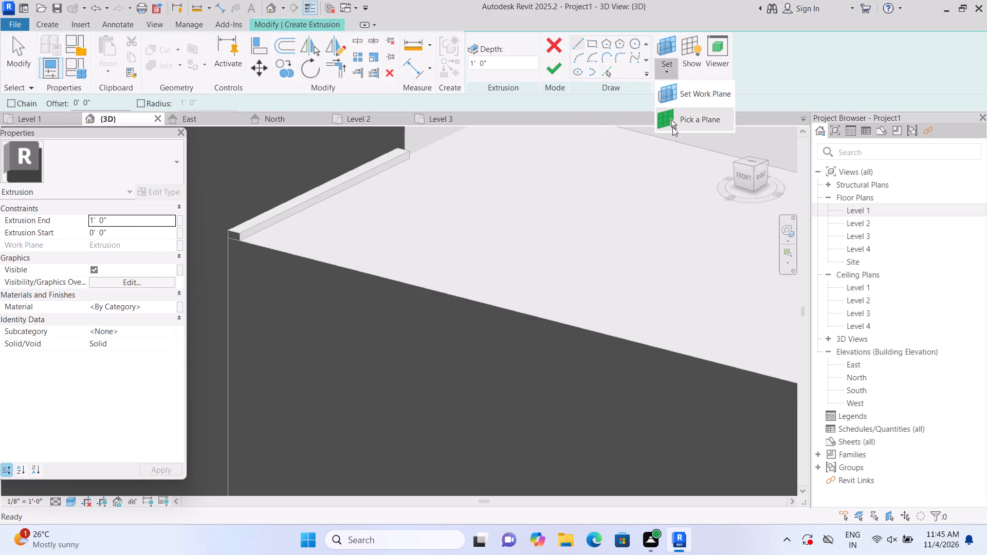
pyautogui.click(672, 127)
pyautogui.click(449, 272)
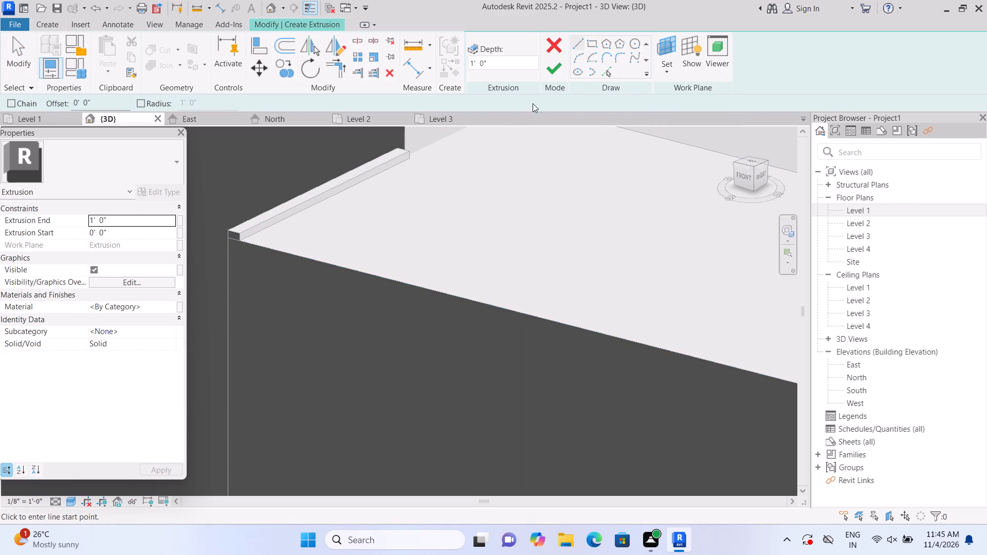
# Sketch a narrow rectangle about 18' 3" long along the trim's front edge, from the end strip to the far corner, and finish the extrusion.
pyautogui.click(595, 40)
pyautogui.scroll(2, 277, 280)
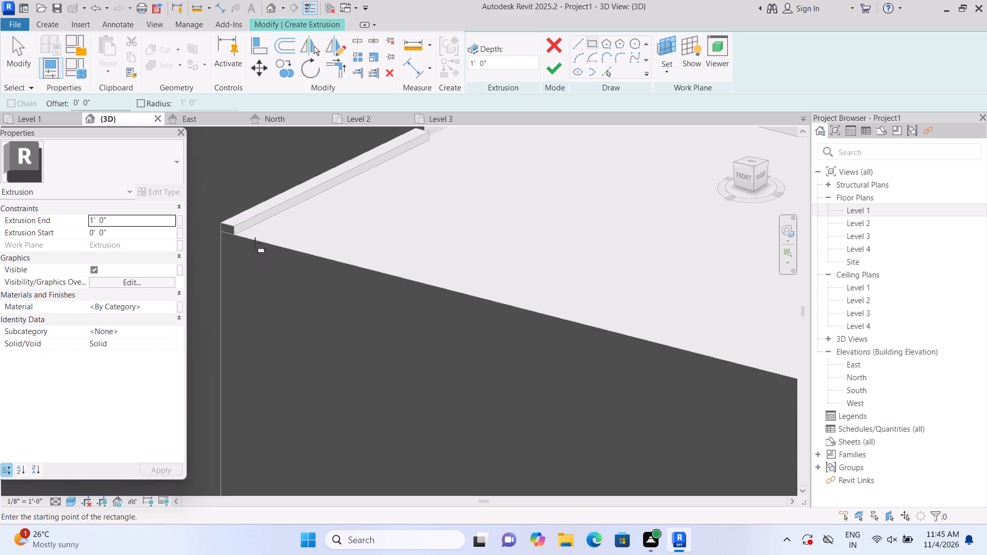
pyautogui.click(231, 230)
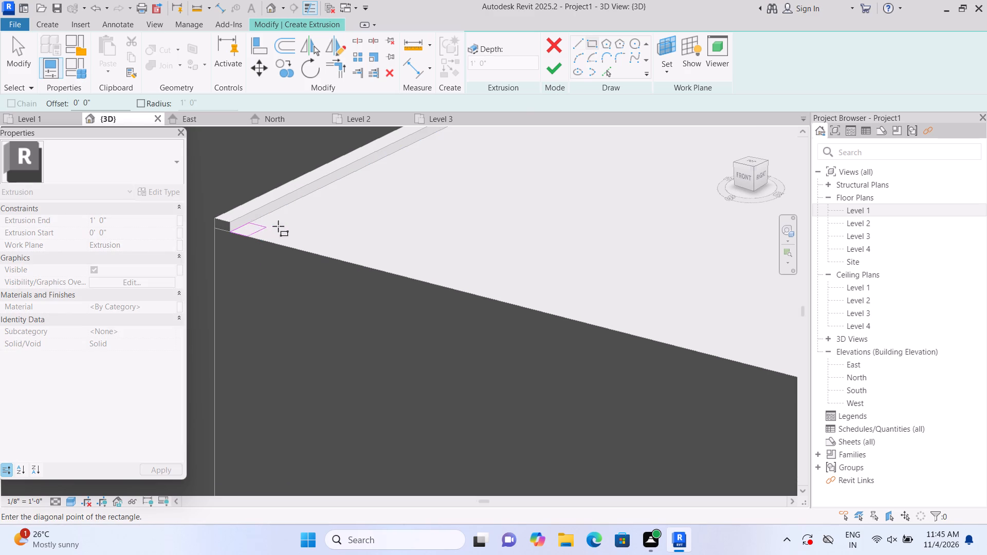
pyautogui.moveTo(416, 273); pyautogui.dragTo(294, 189, button='middle')
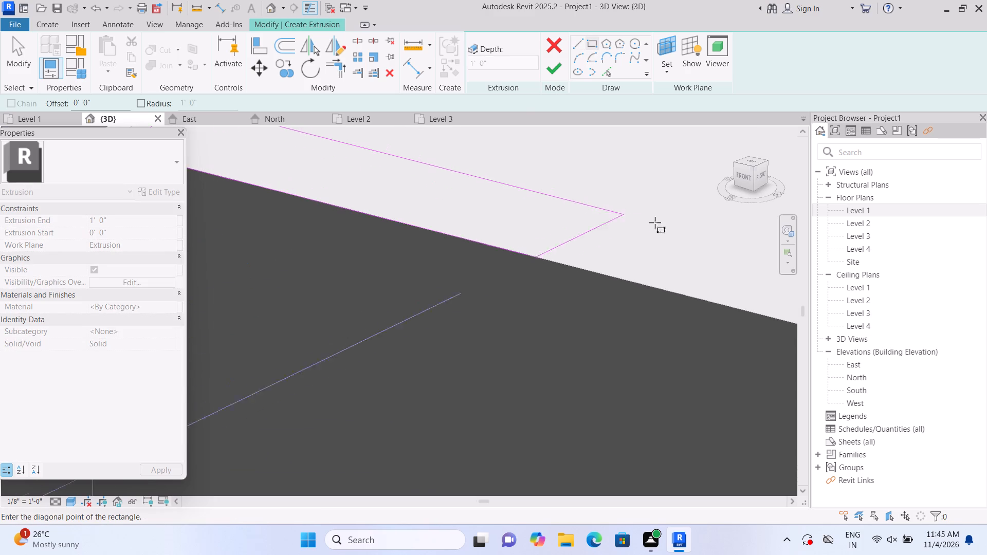
pyautogui.scroll(-8, 662, 237)
pyautogui.moveTo(668, 238); pyautogui.dragTo(426, 202, button='middle')
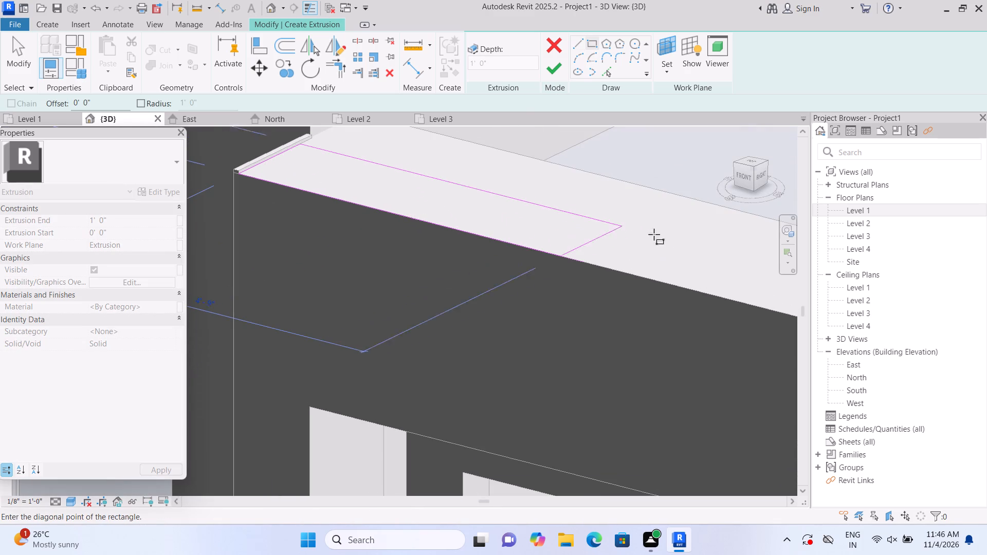
pyautogui.moveTo(709, 269); pyautogui.dragTo(506, 202, button='middle')
pyautogui.scroll(-5, 694, 242)
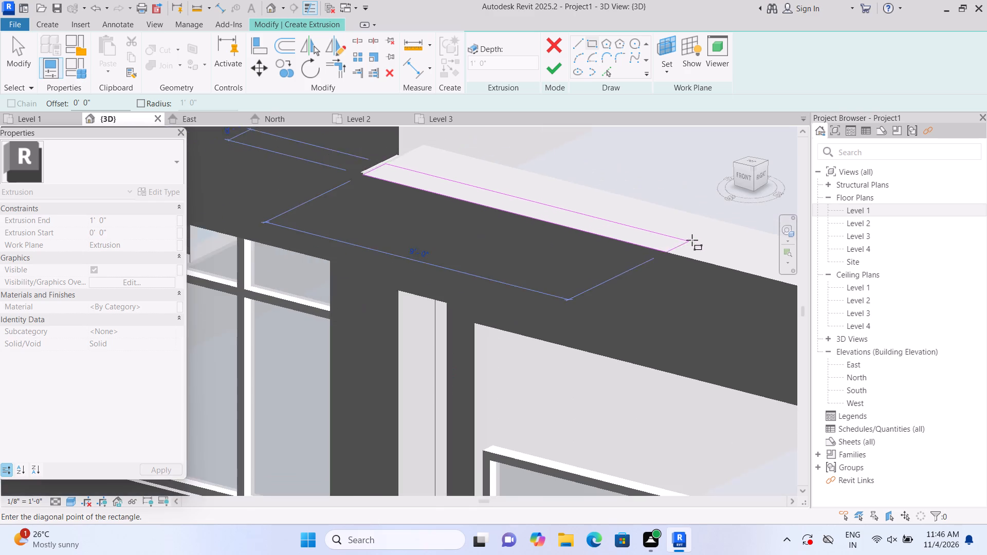
pyautogui.scroll(-2, 692, 240)
pyautogui.moveTo(720, 244); pyautogui.dragTo(565, 219, button='middle')
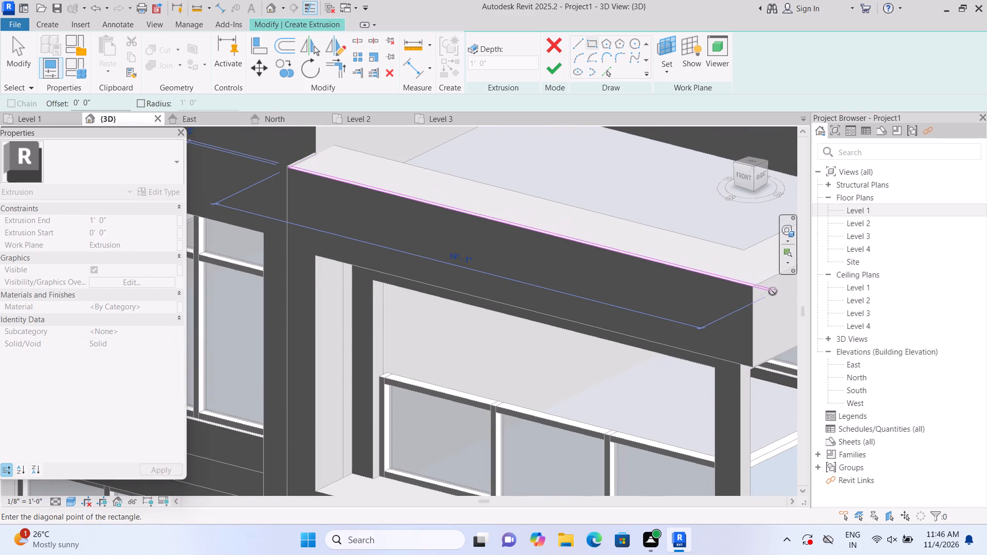
pyautogui.scroll(6, 763, 285)
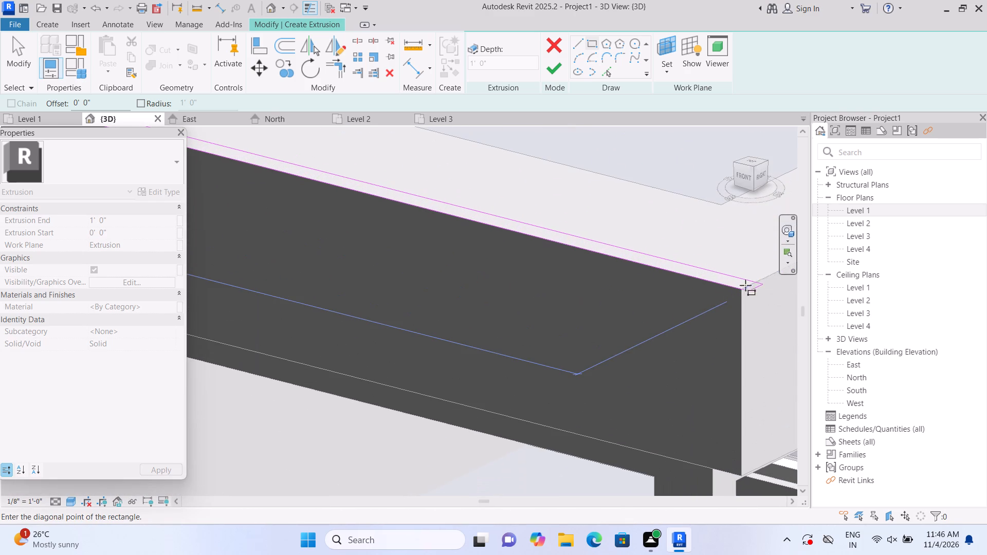
pyautogui.click(753, 283)
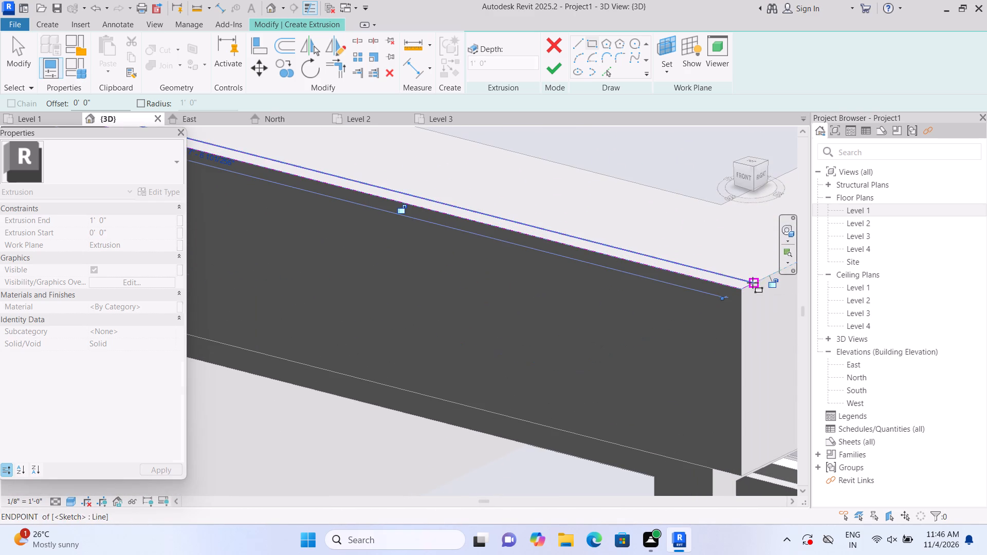
pyautogui.click(548, 72)
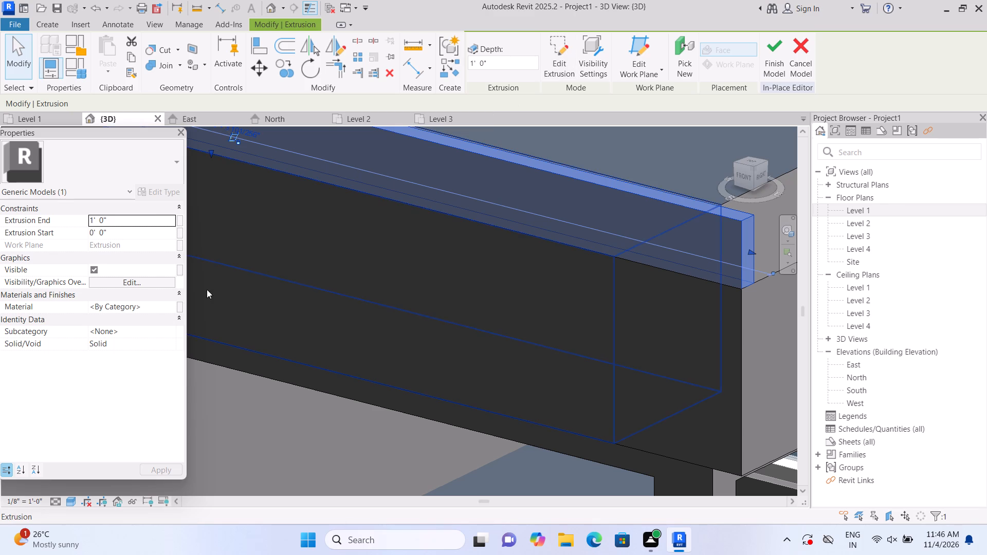
# Set the new front-edge strip's extrusion end to 1".
pyautogui.click(153, 220)
pyautogui.press('Delete')
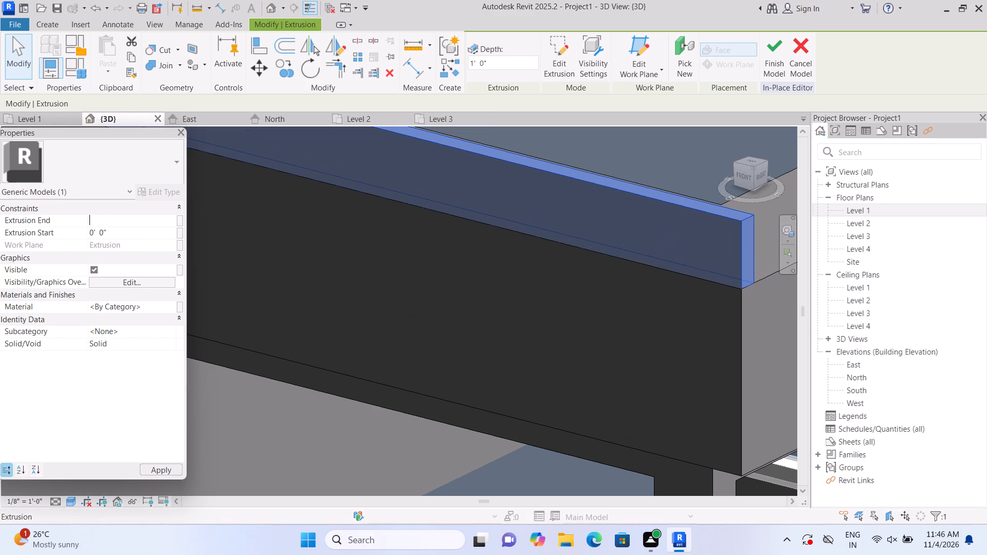
pyautogui.write('1"')
pyautogui.press('Return')
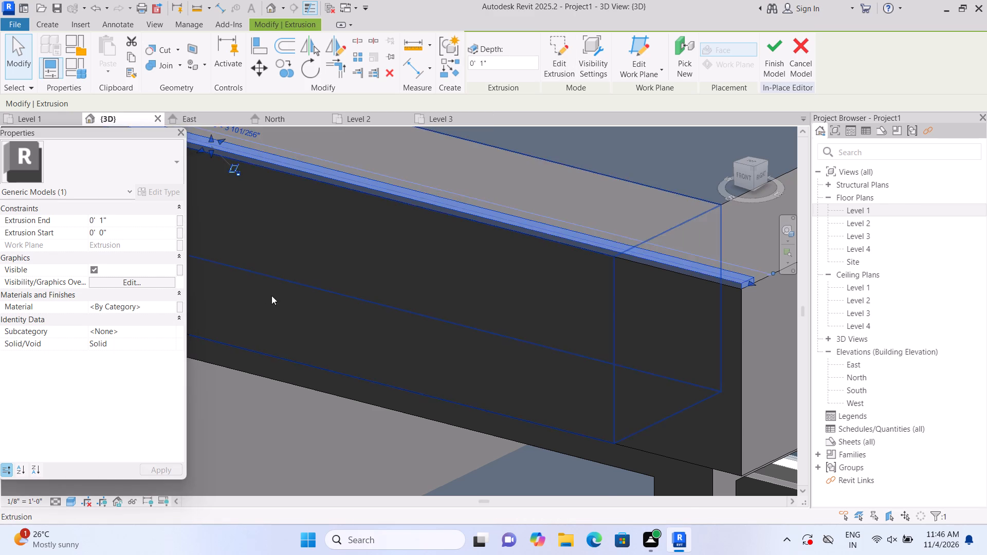
pyautogui.scroll(-3, 280, 295)
pyautogui.moveTo(288, 277); pyautogui.dragTo(453, 348, button='middle')
pyautogui.scroll(-1, 309, 288)
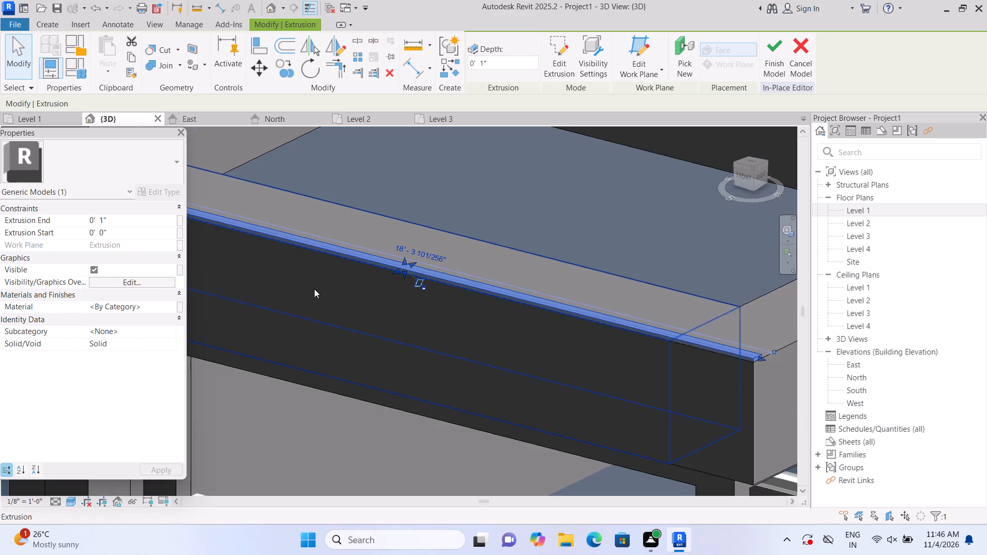
pyautogui.scroll(-3, 314, 289)
pyautogui.moveTo(232, 270); pyautogui.dragTo(346, 321, button='middle')
pyautogui.scroll(4, 285, 289)
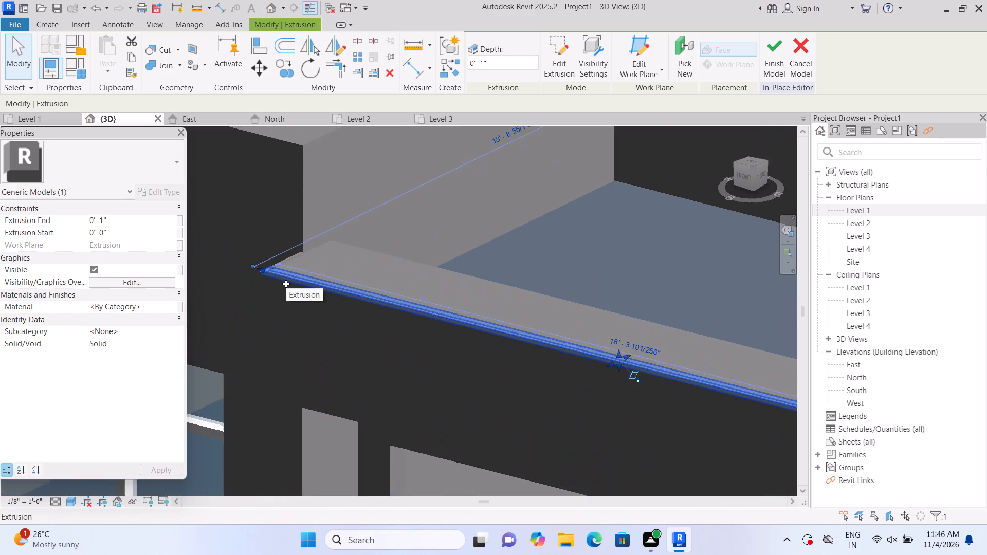
# Raise the end strip's top face to a height of 1", level with the front-edge strip, and deselect it.
pyautogui.scroll(3, 286, 284)
pyautogui.press('Escape')
pyautogui.scroll(4, 232, 285)
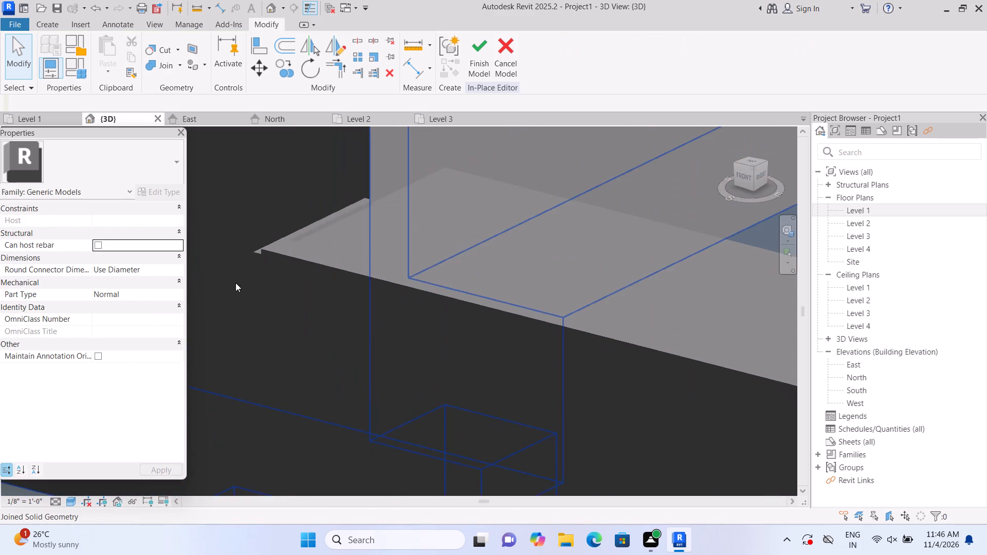
pyautogui.scroll(4, 268, 253)
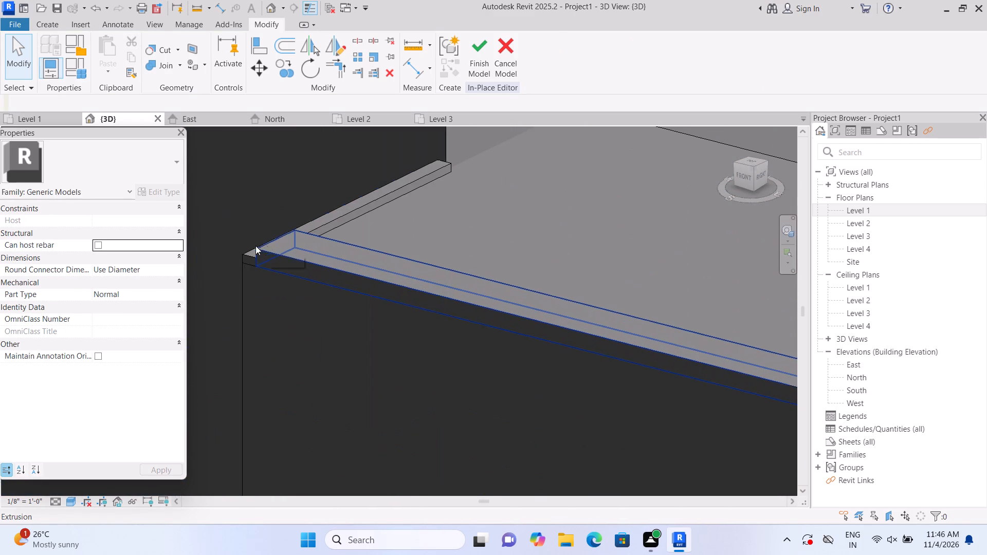
pyautogui.click(247, 253)
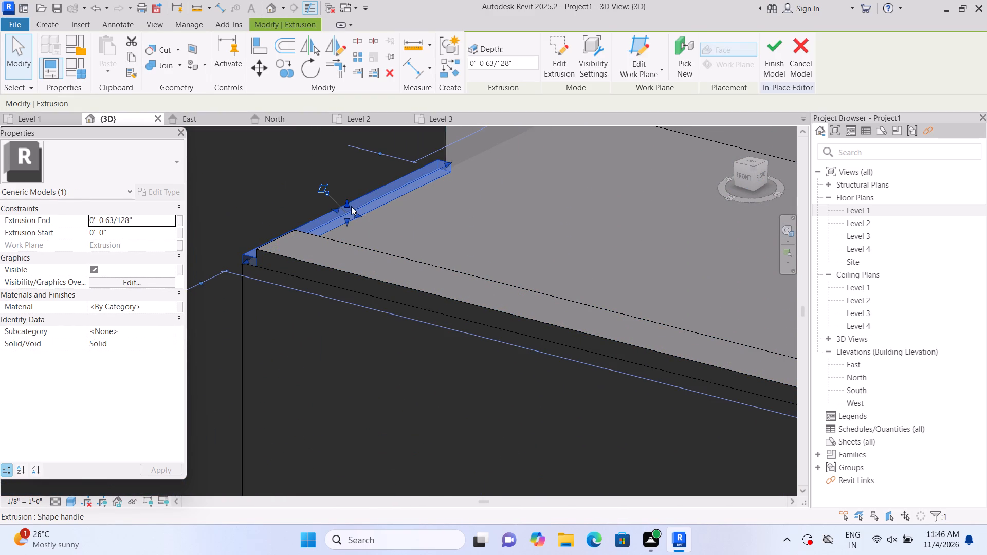
pyautogui.click(345, 203)
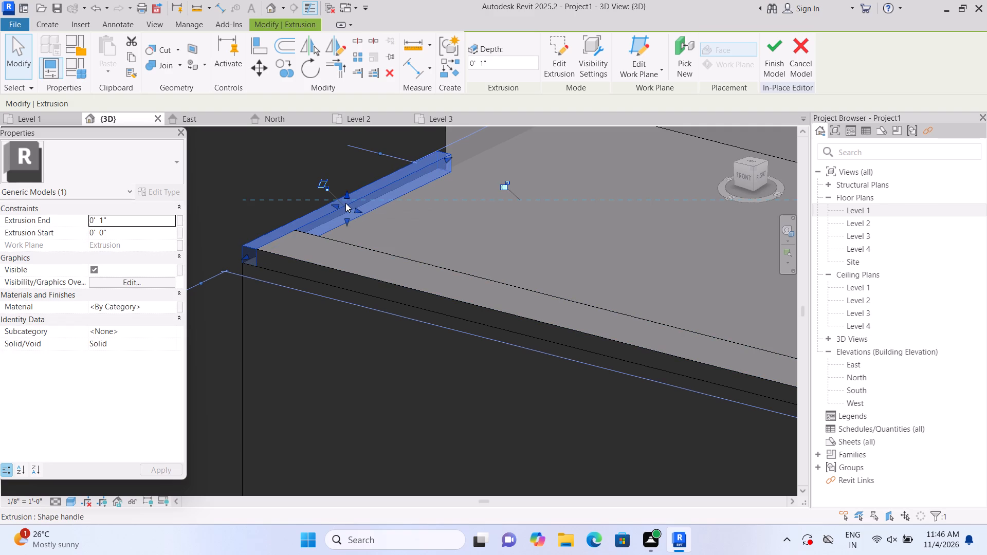
pyautogui.press('Escape')
# Shift the front-edge strip's long outer face slightly outward beyond the front face of the trim and deselect the strip.
pyautogui.scroll(-3, 294, 301)
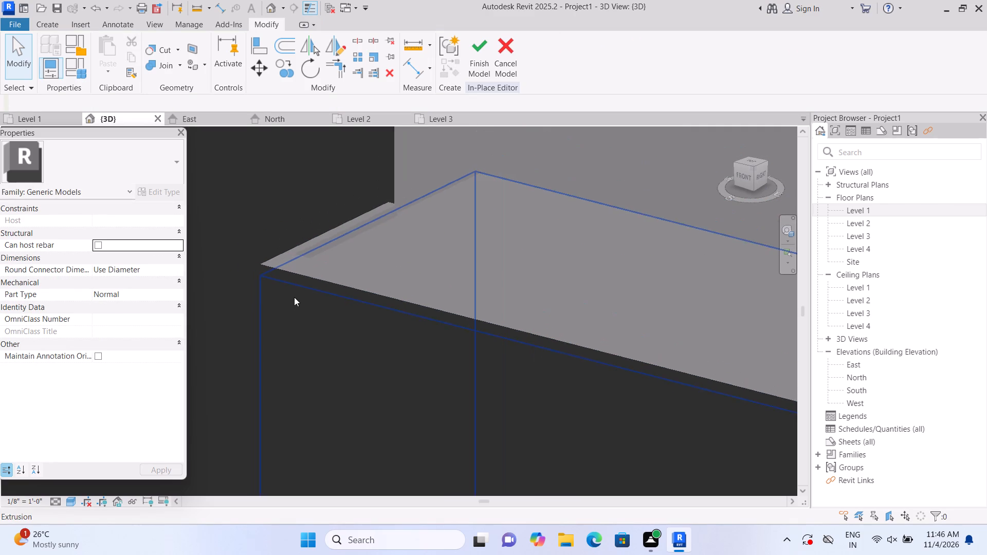
pyautogui.scroll(-1, 294, 297)
pyautogui.scroll(3, 297, 296)
pyautogui.scroll(1, 322, 260)
pyautogui.click(322, 260)
pyautogui.scroll(-3, 369, 289)
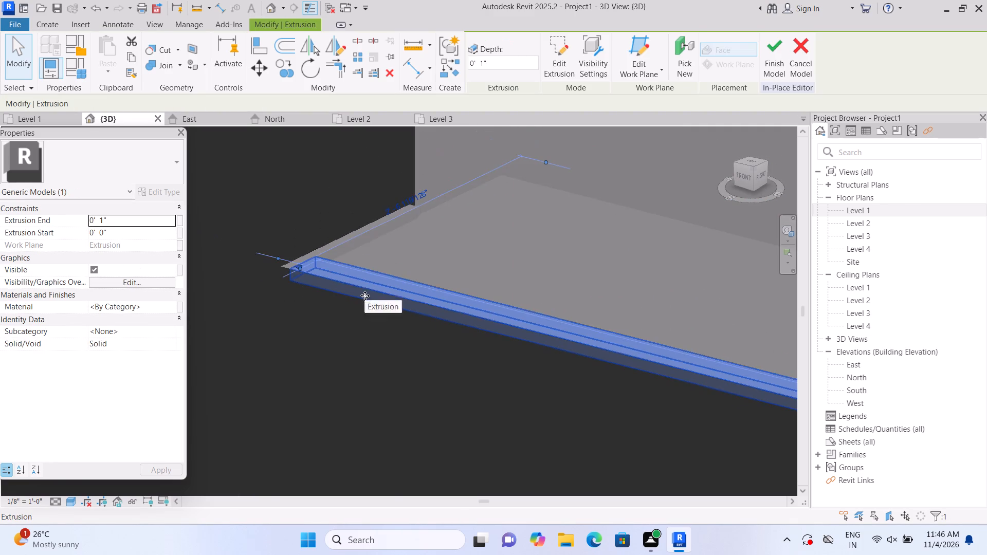
pyautogui.scroll(-6, 488, 339)
pyautogui.moveTo(579, 414); pyautogui.dragTo(444, 335, button='middle')
pyautogui.scroll(2, 538, 343)
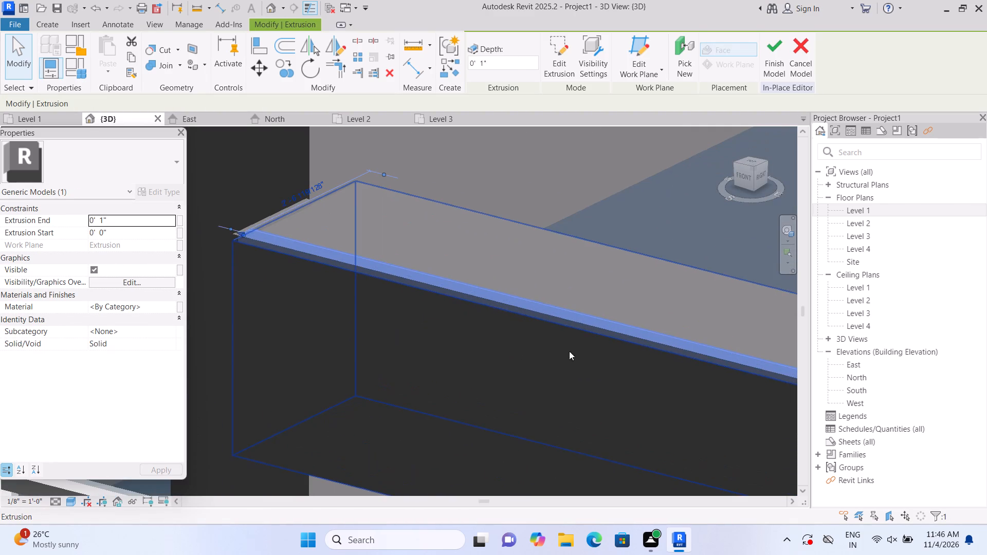
pyautogui.moveTo(582, 353); pyautogui.dragTo(349, 248, button='middle')
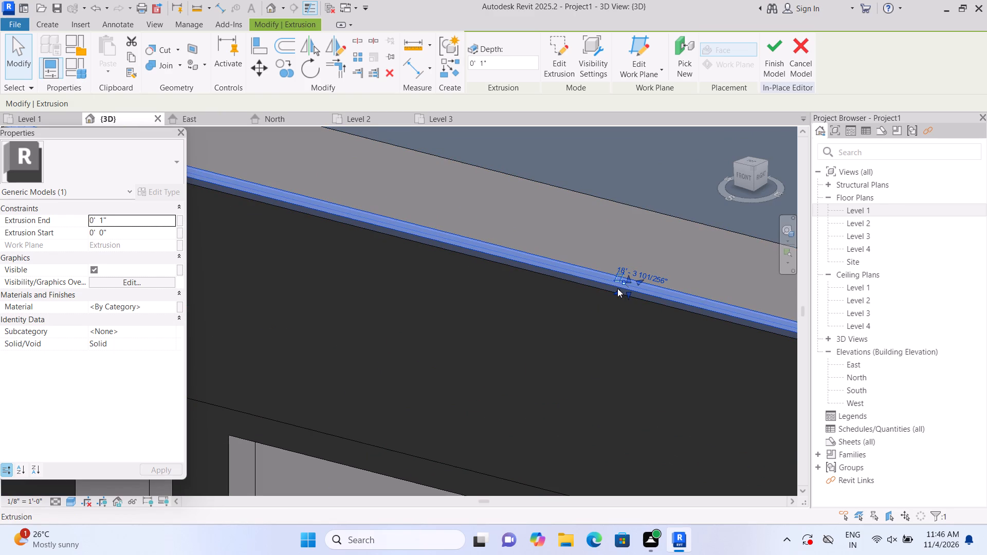
pyautogui.moveTo(617, 290); pyautogui.dragTo(611, 294)
pyautogui.press('Escape')
pyautogui.scroll(-2, 462, 329)
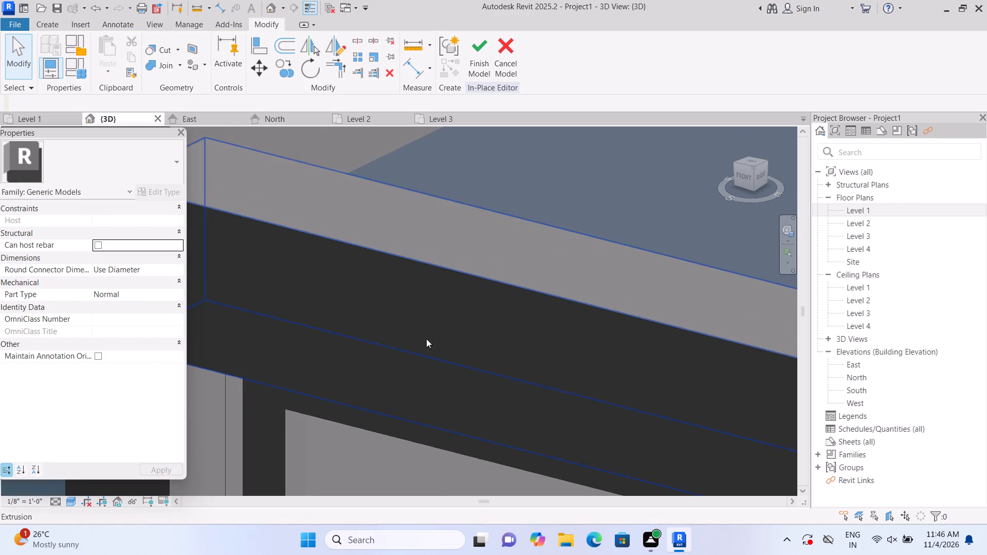
# Stretch the end strip's front end outward until it lines up with the front-edge strip's outer face.
pyautogui.scroll(-3, 419, 330)
pyautogui.moveTo(244, 270); pyautogui.dragTo(329, 350, button='middle')
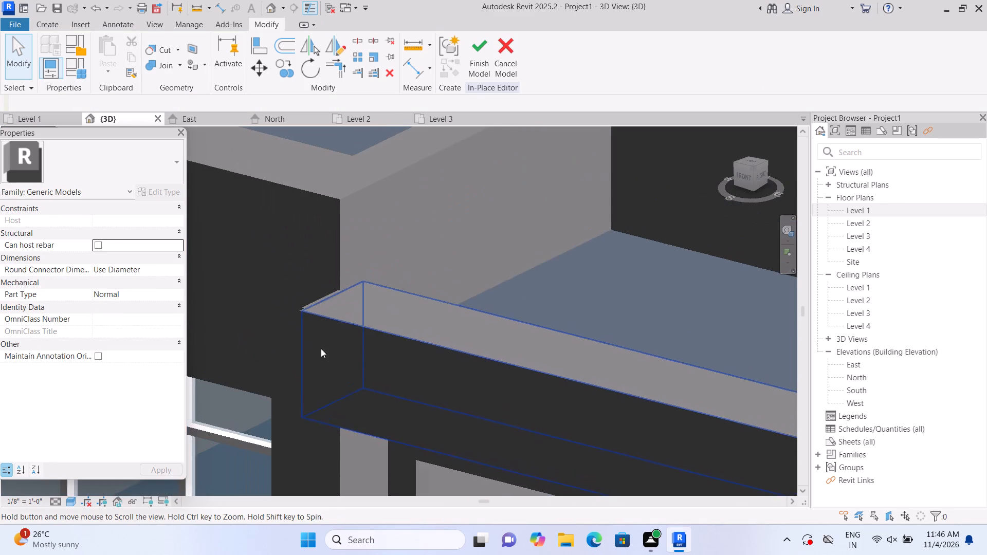
pyautogui.scroll(9, 267, 320)
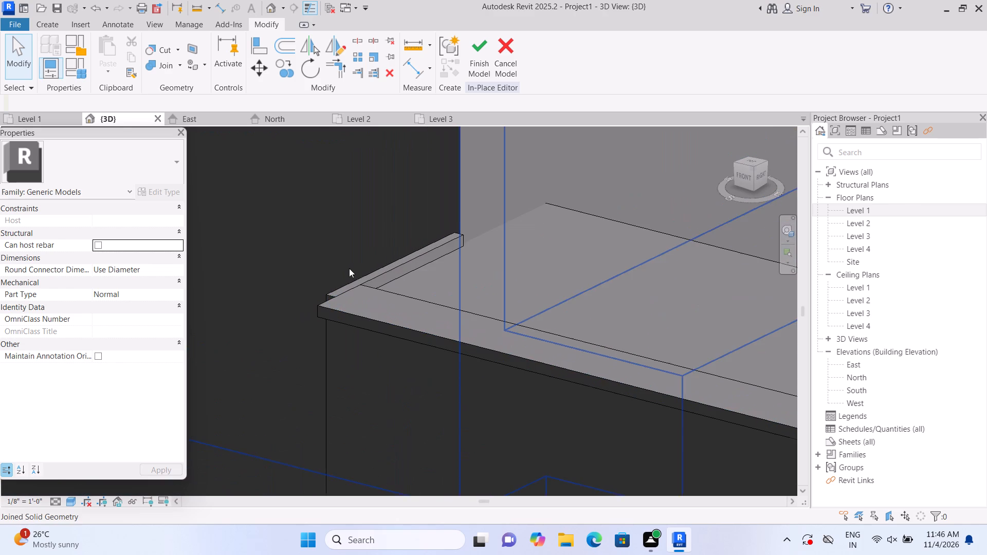
pyautogui.click(362, 276)
pyautogui.moveTo(326, 300); pyautogui.dragTo(319, 306)
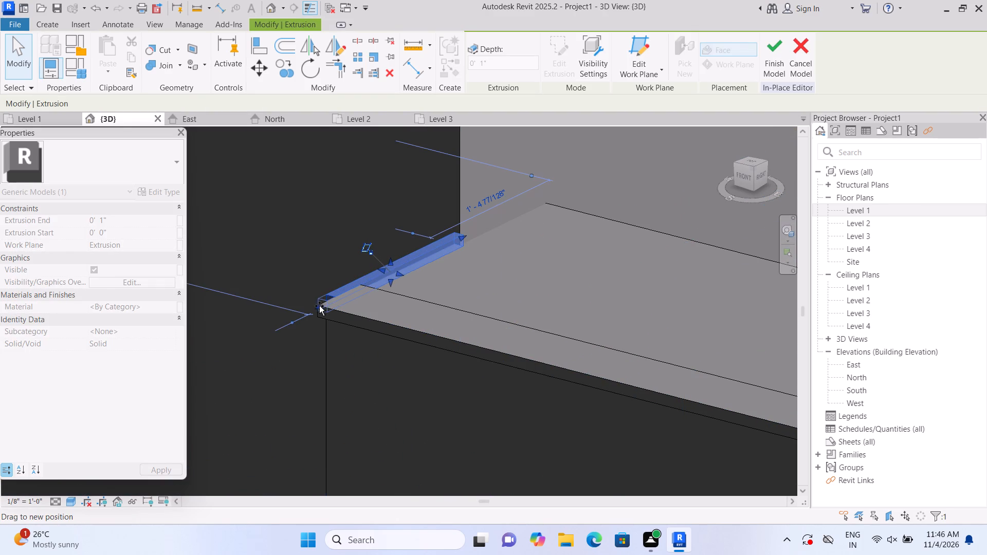
pyautogui.moveTo(319, 306); pyautogui.dragTo(317, 308)
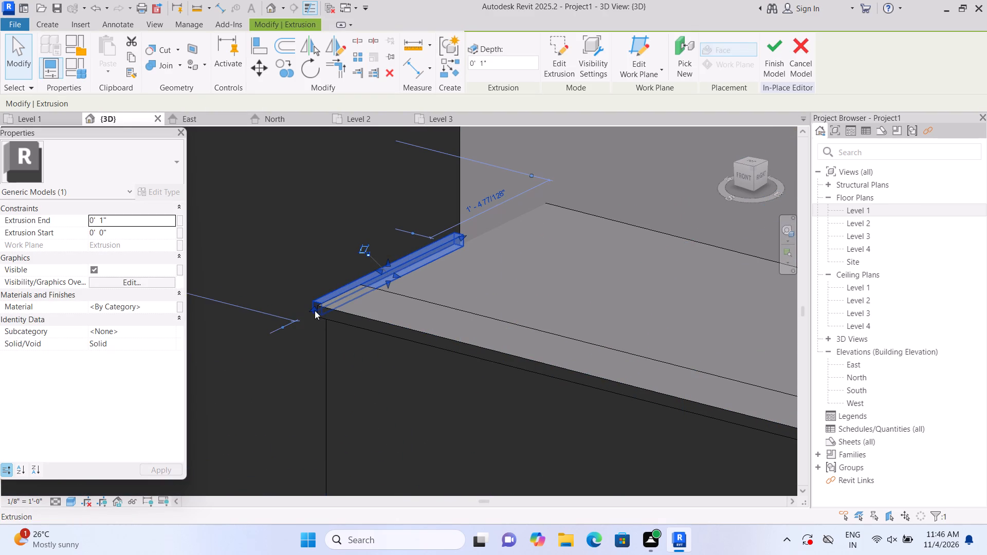
pyautogui.click(312, 308)
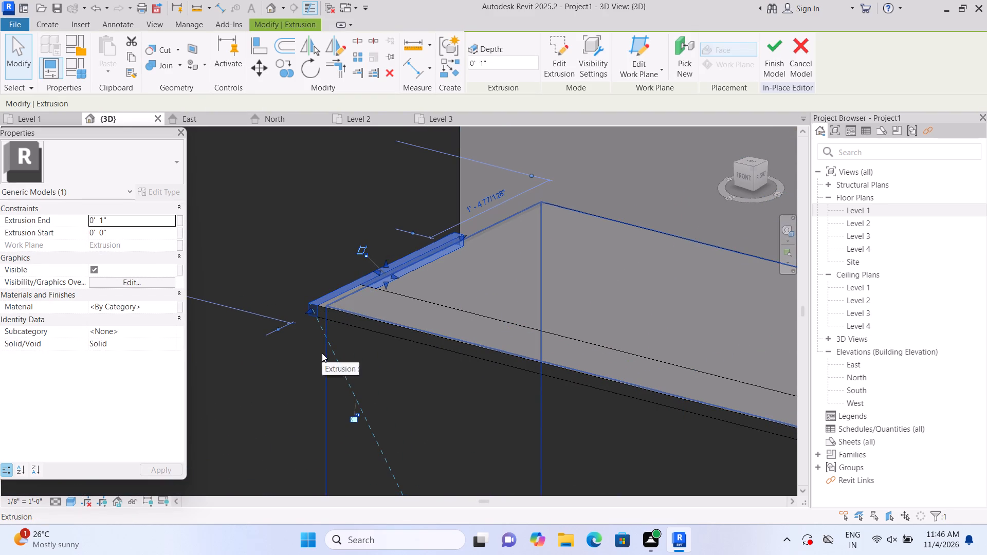
pyautogui.press('Escape')
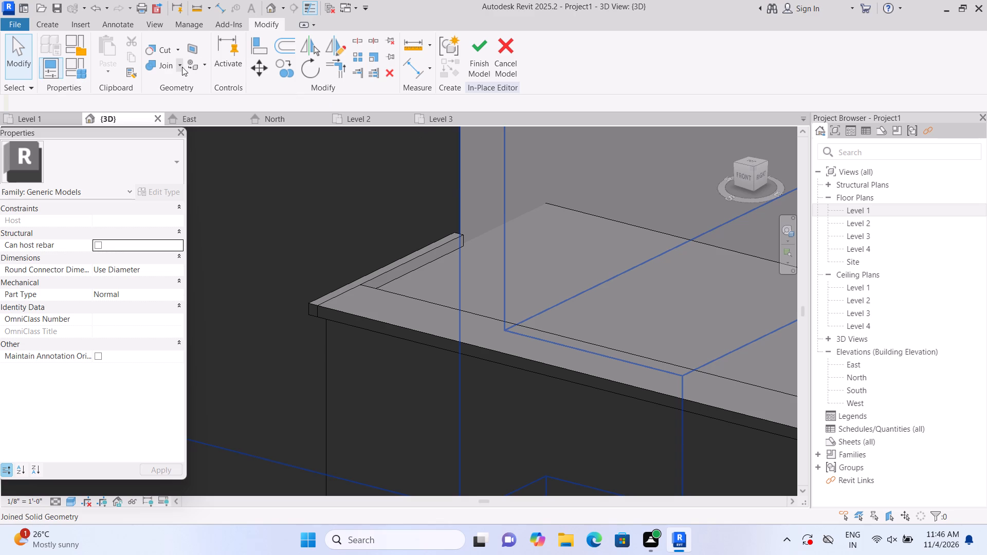
# Join the geometry of the end strip and the front-edge strip at their shared corner.
pyautogui.click(179, 65)
pyautogui.click(189, 80)
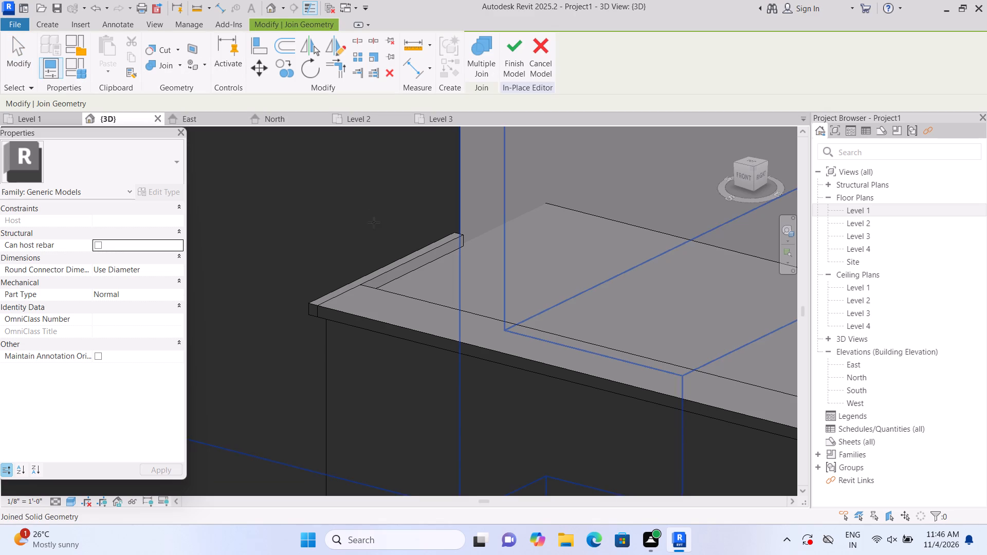
pyautogui.click(400, 266)
pyautogui.click(381, 312)
# Start another 1' 0" deep extrusion with its work plane on the top face of the balcony frame's side roof-edge trim.
pyautogui.scroll(-8, 331, 201)
pyautogui.scroll(-2, 333, 288)
pyautogui.moveTo(397, 303); pyautogui.dragTo(189, 244, button='middle')
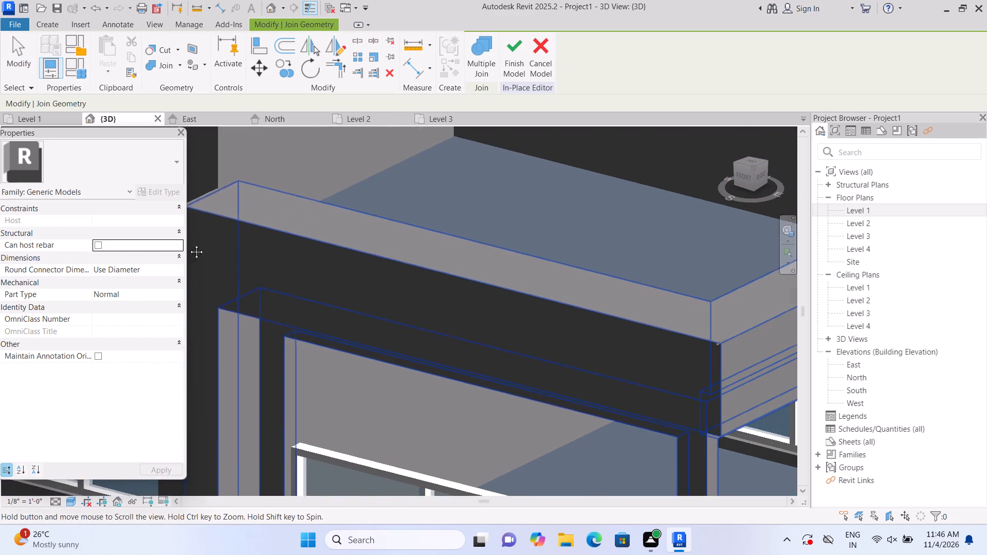
pyautogui.moveTo(189, 244); pyautogui.dragTo(154, 238, button='middle')
pyautogui.moveTo(594, 341); pyautogui.dragTo(359, 338, button='middle')
pyautogui.moveTo(310, 342); pyautogui.dragTo(304, 342, button='middle')
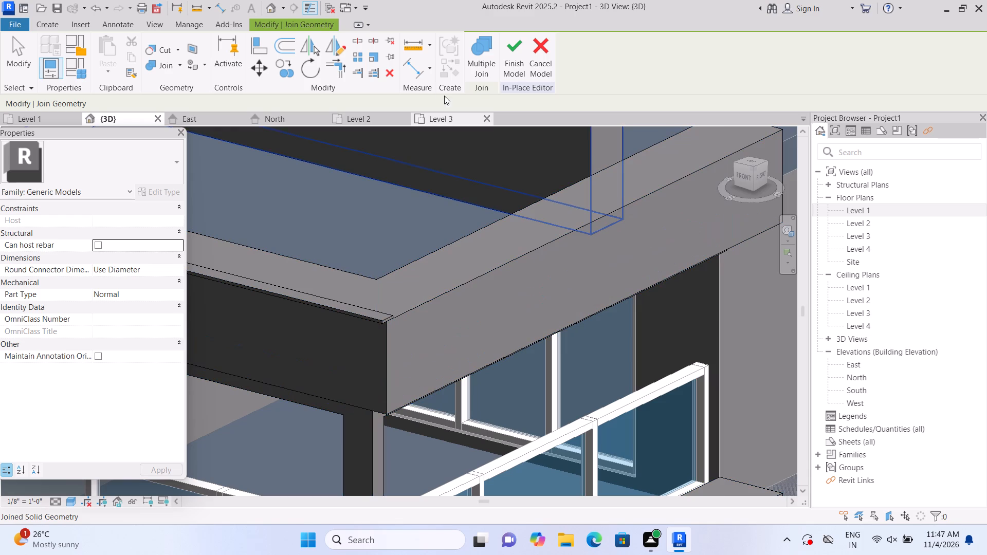
pyautogui.click(43, 24)
pyautogui.click(113, 46)
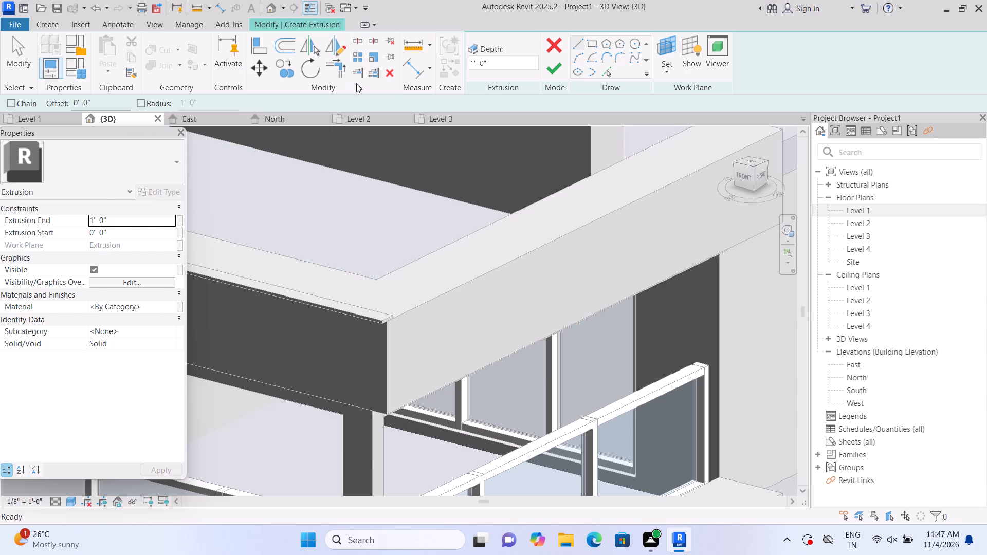
pyautogui.scroll(-8, 389, 182)
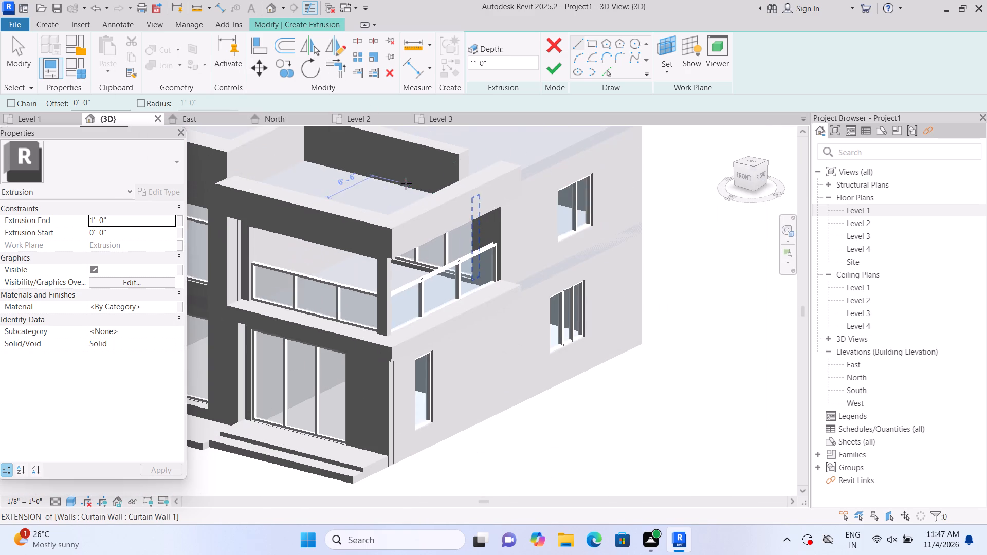
pyautogui.moveTo(376, 171); pyautogui.dragTo(335, 208, button='middle')
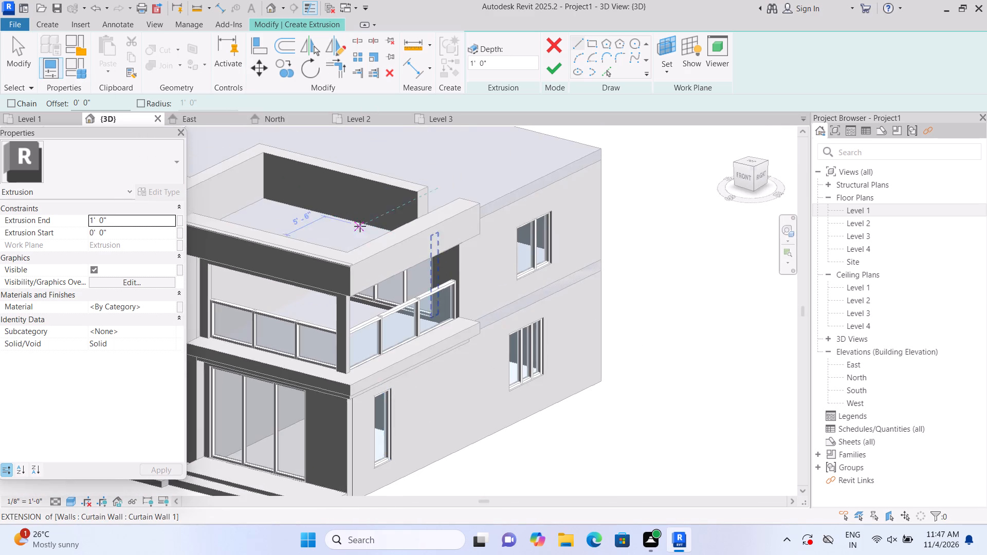
pyautogui.scroll(3, 360, 226)
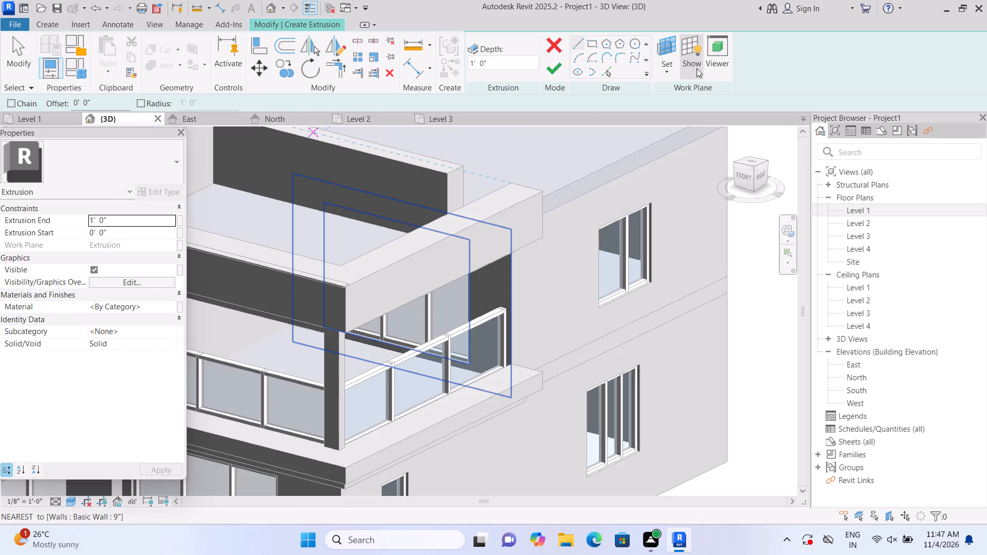
pyautogui.click(672, 70)
pyautogui.click(678, 117)
pyautogui.scroll(2, 495, 243)
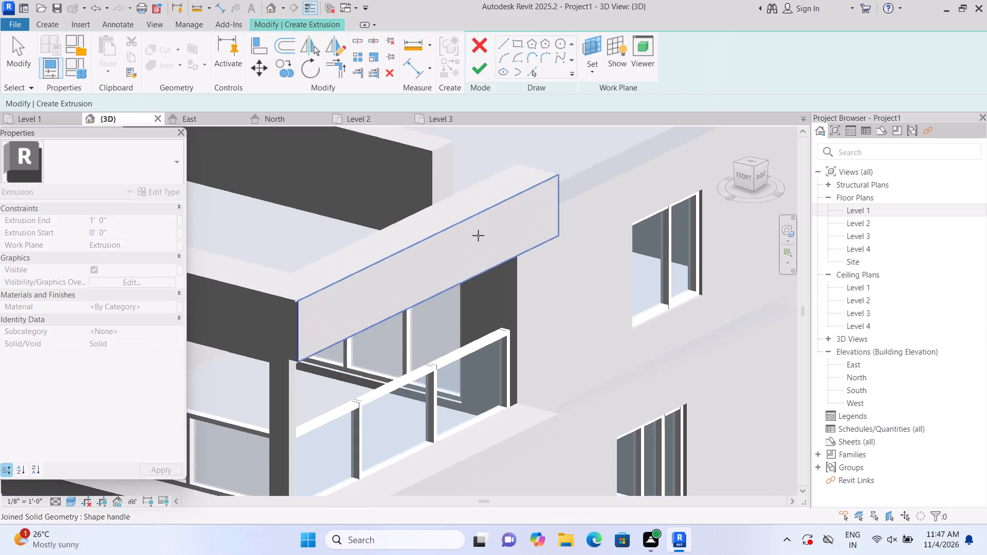
pyautogui.scroll(1, 464, 225)
pyautogui.click(459, 221)
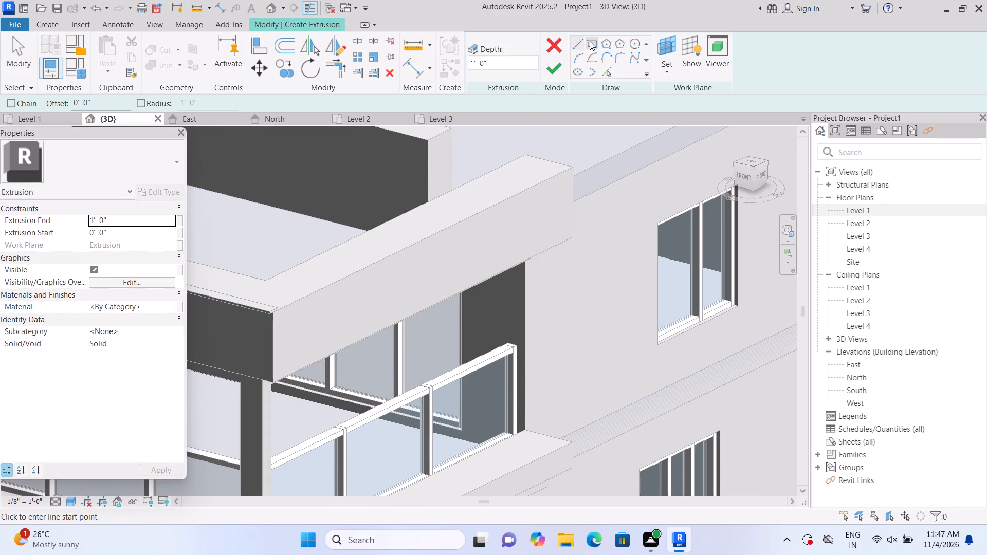
# Sketch a narrow rectangle about 16' 10" long on the side trim's top, from its rear outer corner towards the front, and finish the extrusion.
pyautogui.click(590, 41)
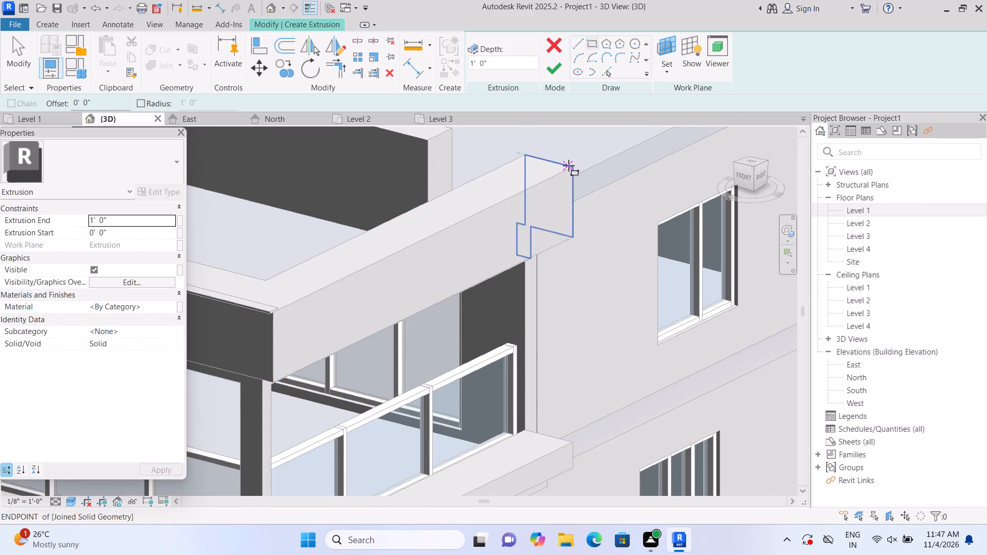
pyautogui.click(572, 168)
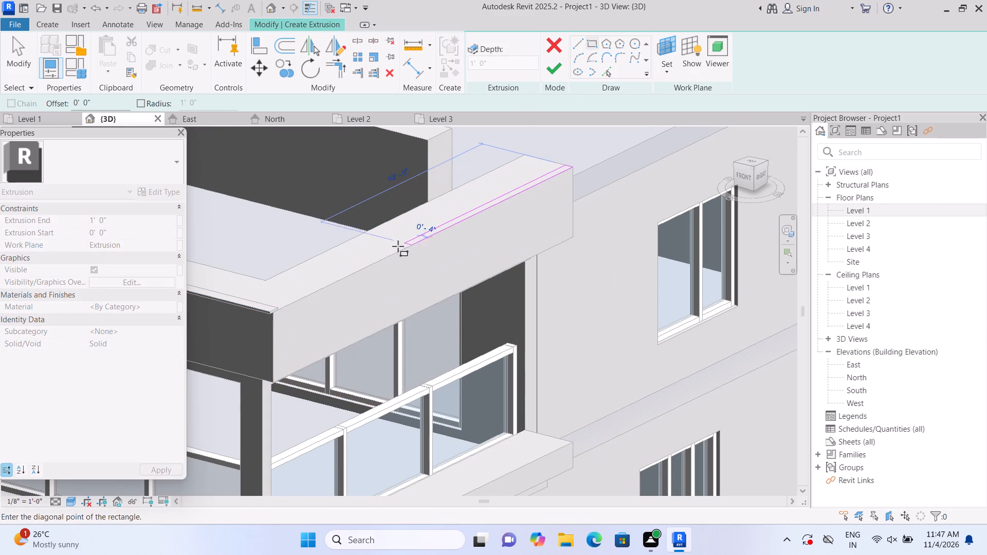
pyautogui.click(291, 295)
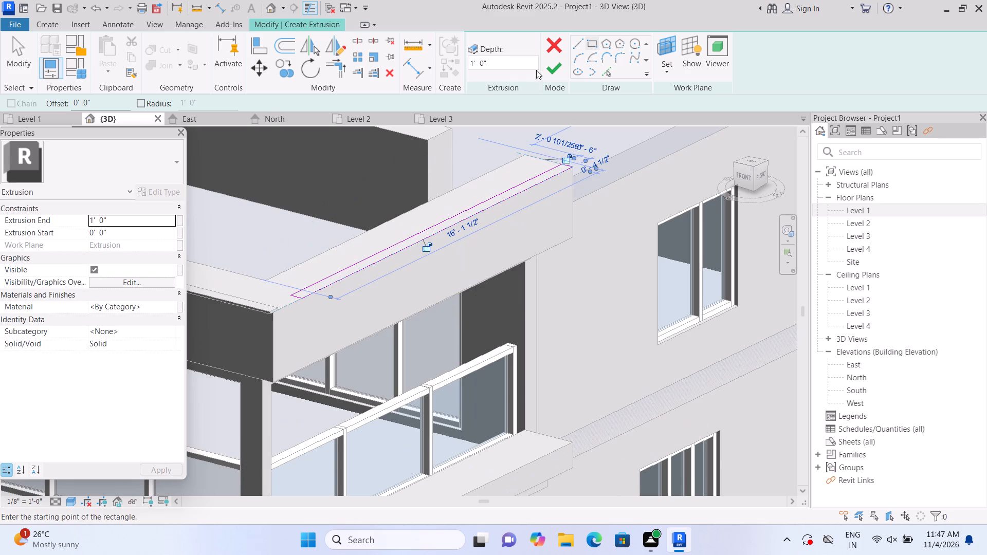
pyautogui.click(552, 67)
# Set the new side-edge strip's extrusion end to 2" and deselect it.
pyautogui.click(137, 223)
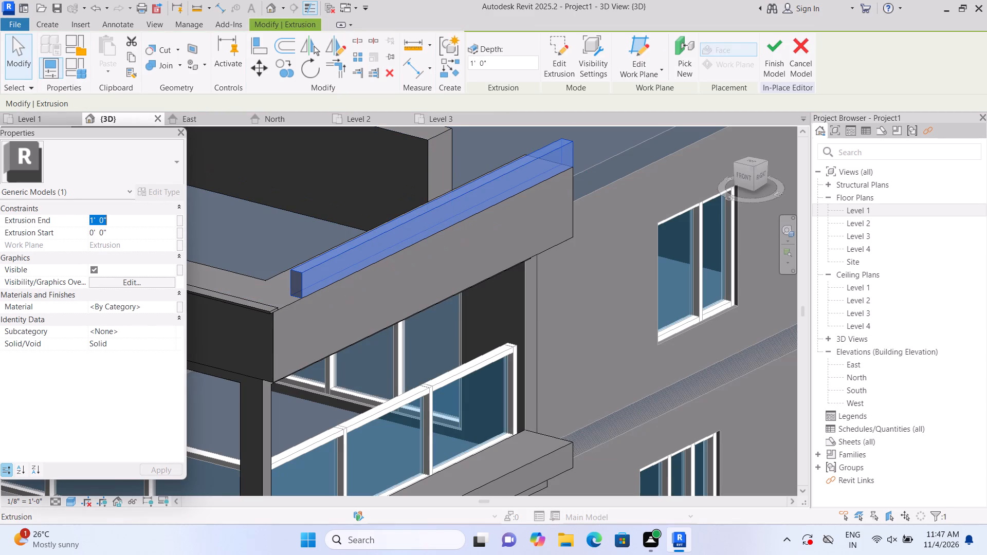
pyautogui.press('BackSpace')
pyautogui.write('2"')
pyautogui.press('Return')
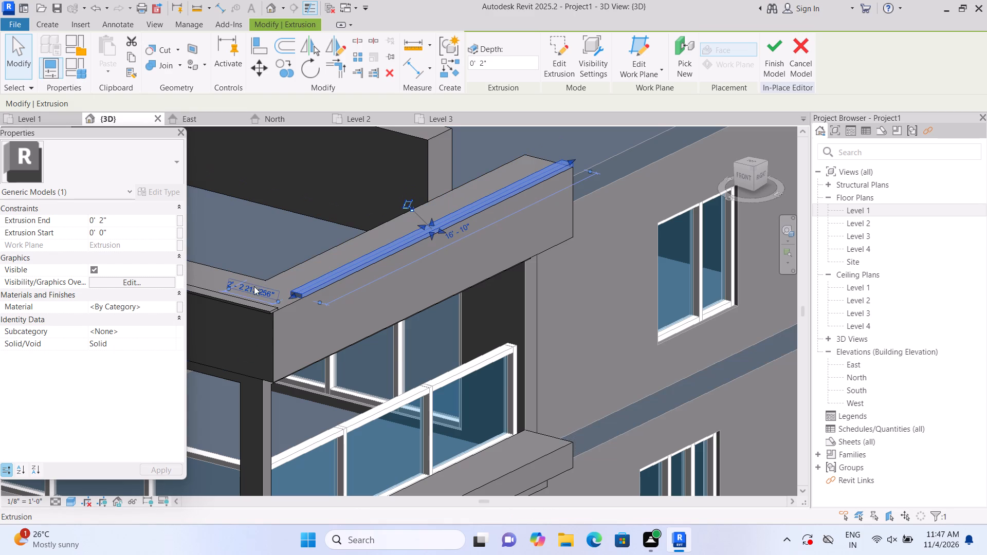
pyautogui.scroll(-3, 300, 281)
pyautogui.moveTo(320, 260); pyautogui.dragTo(546, 276, button='middle')
pyautogui.middleClick(546, 276)
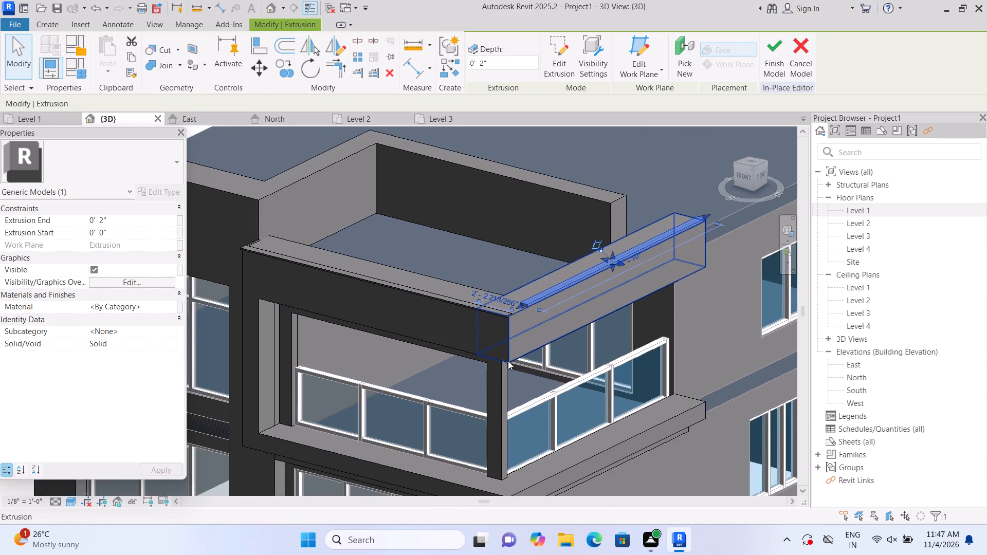
pyautogui.scroll(5, 510, 361)
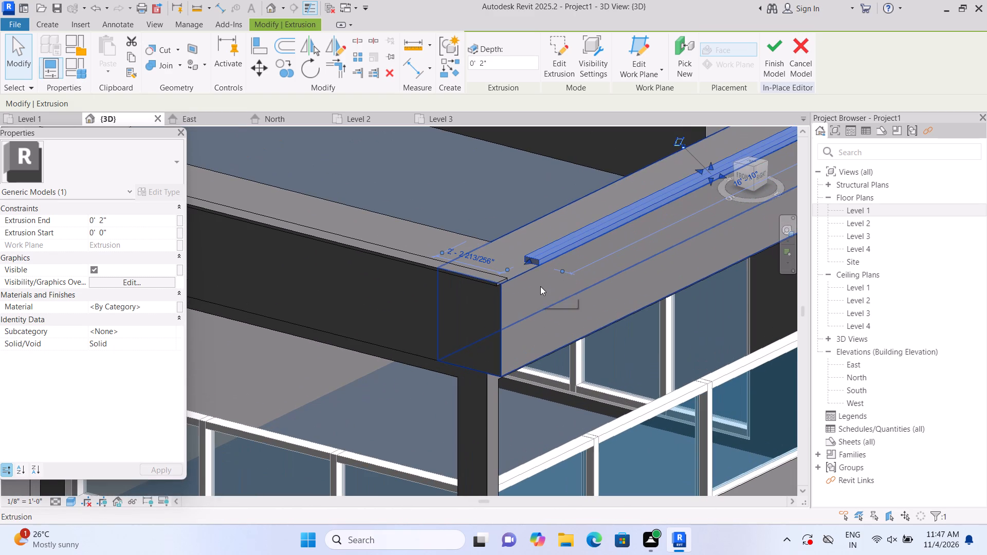
pyautogui.press('Escape')
# Stretch the front-edge strip's end slightly past the frame's corner next to the side trim and deselect it.
pyautogui.click(493, 289)
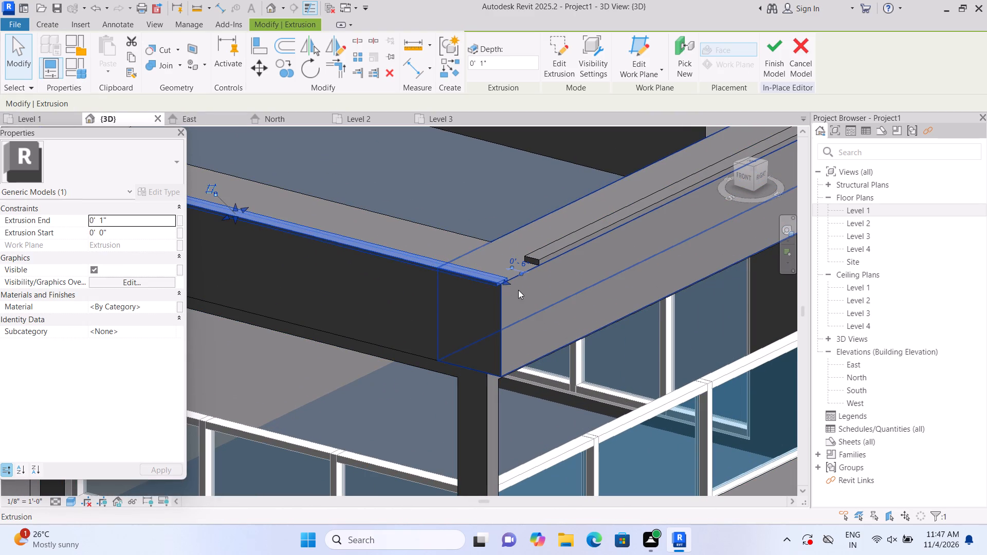
pyautogui.moveTo(505, 281); pyautogui.dragTo(511, 283)
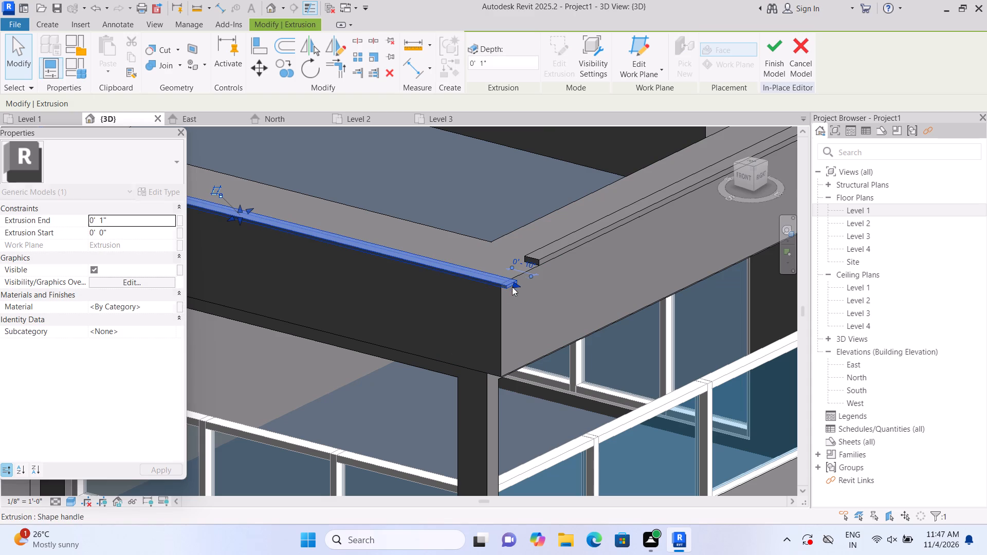
pyautogui.press('Escape')
# Stretch the side-edge strip's outer long edge slightly past the side trim's outer face and deselect it.
pyautogui.scroll(-2, 540, 305)
pyautogui.moveTo(600, 260); pyautogui.dragTo(577, 268, button='middle')
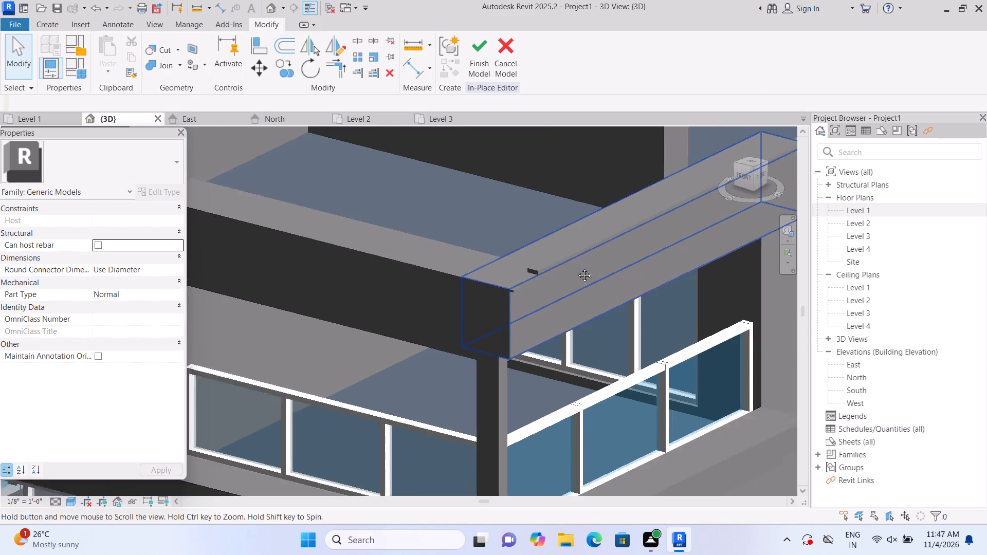
pyautogui.moveTo(577, 268); pyautogui.dragTo(525, 276, button='middle')
pyautogui.click(543, 242)
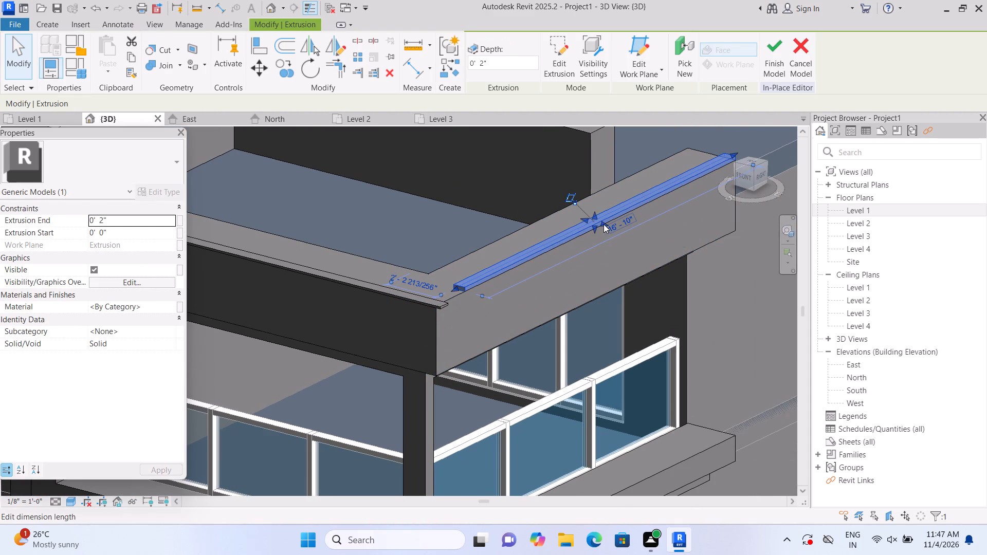
pyautogui.moveTo(603, 223); pyautogui.dragTo(611, 226)
pyautogui.click(611, 226)
pyautogui.scroll(3, 601, 230)
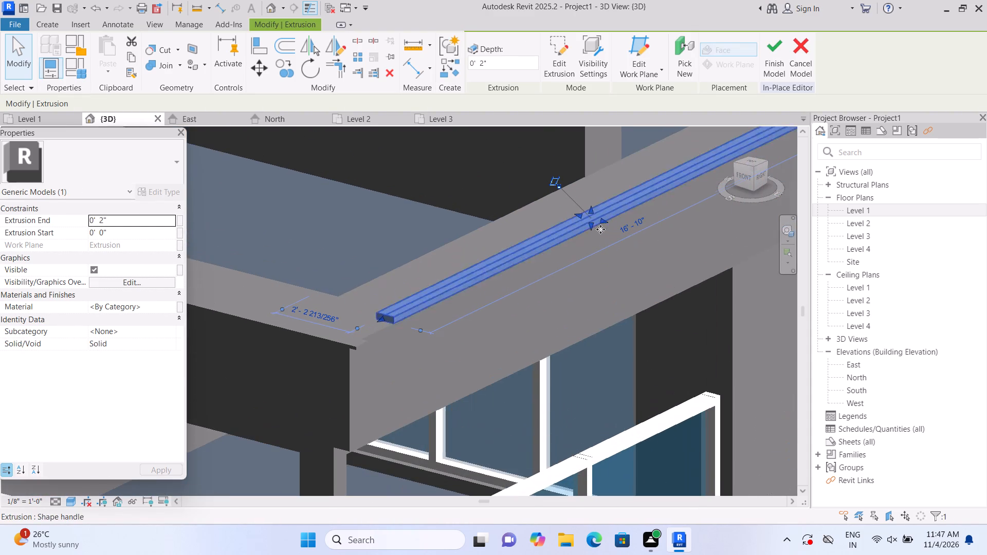
pyautogui.moveTo(604, 219); pyautogui.dragTo(612, 224)
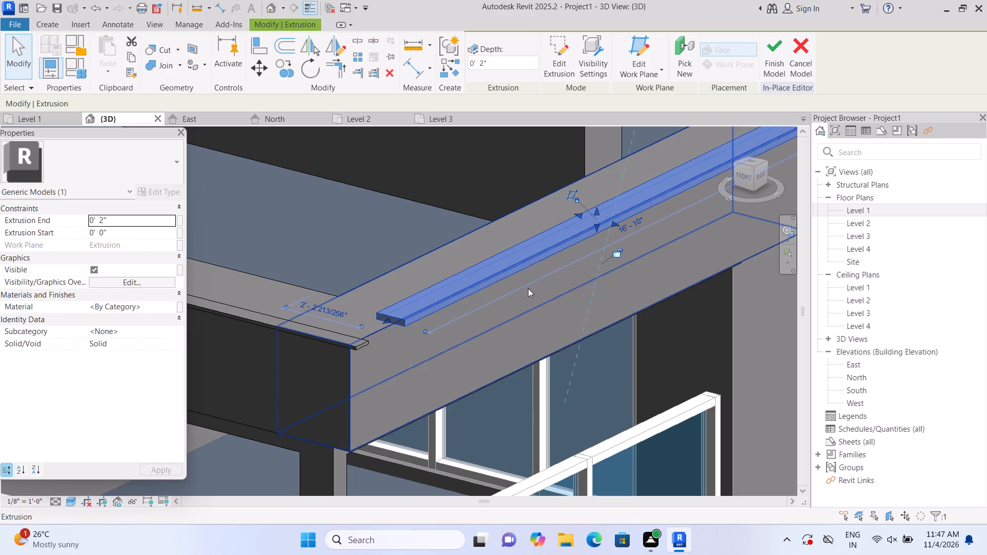
pyautogui.press('Escape')
# Pull the side-edge strip's inner long edge slightly outward to narrow the strip, and deselect it.
pyautogui.click(417, 302)
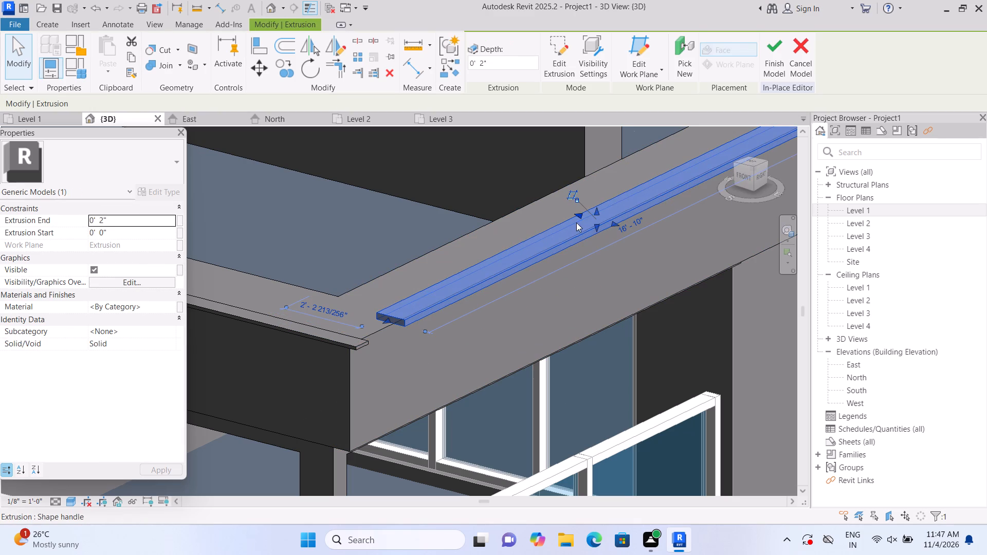
pyautogui.moveTo(577, 213); pyautogui.dragTo(588, 218)
pyautogui.click(588, 218)
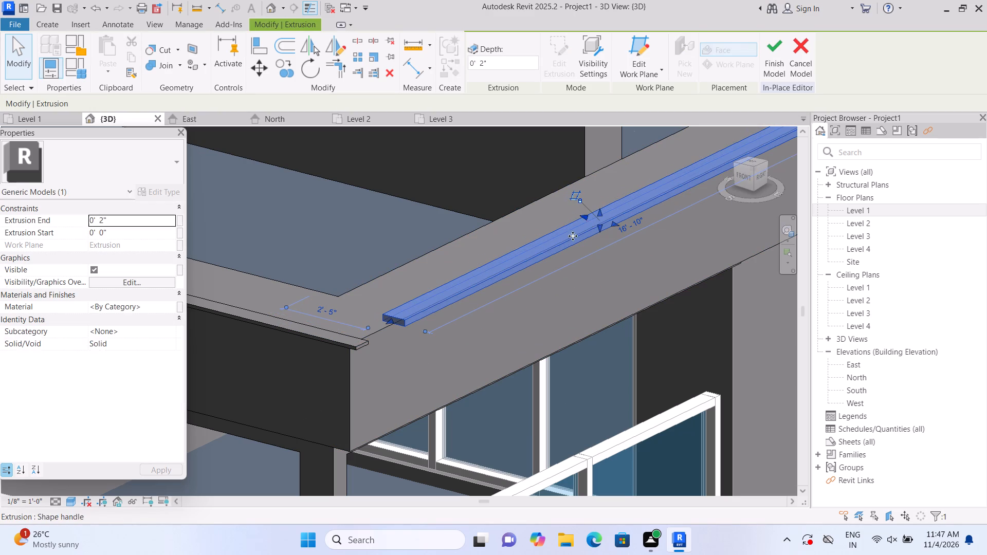
pyautogui.press('Escape')
# Stretch the side-edge strip's front end to the frame's corner so it meets the front-edge strip, and deselect it.
pyautogui.click(432, 308)
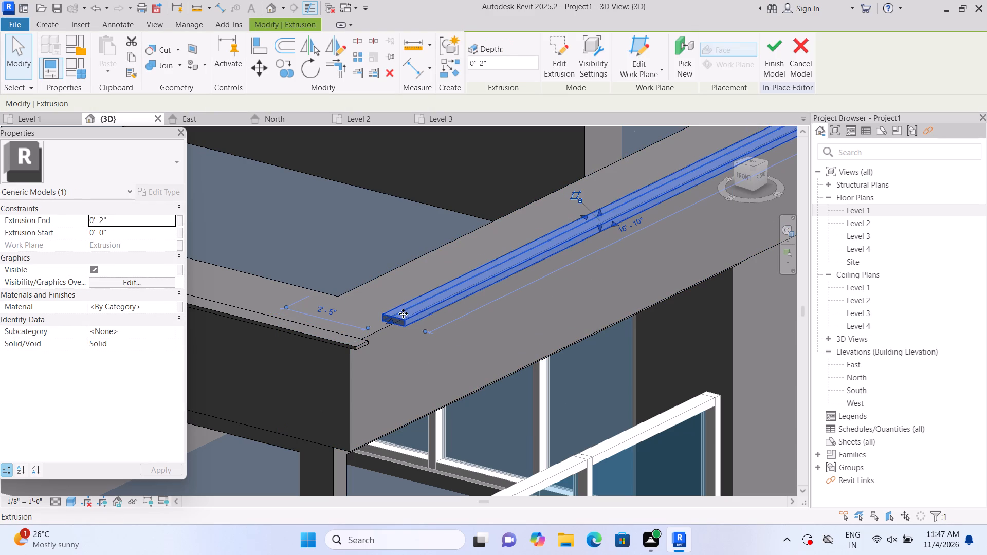
pyautogui.moveTo(391, 320); pyautogui.dragTo(356, 340)
pyautogui.press('Escape')
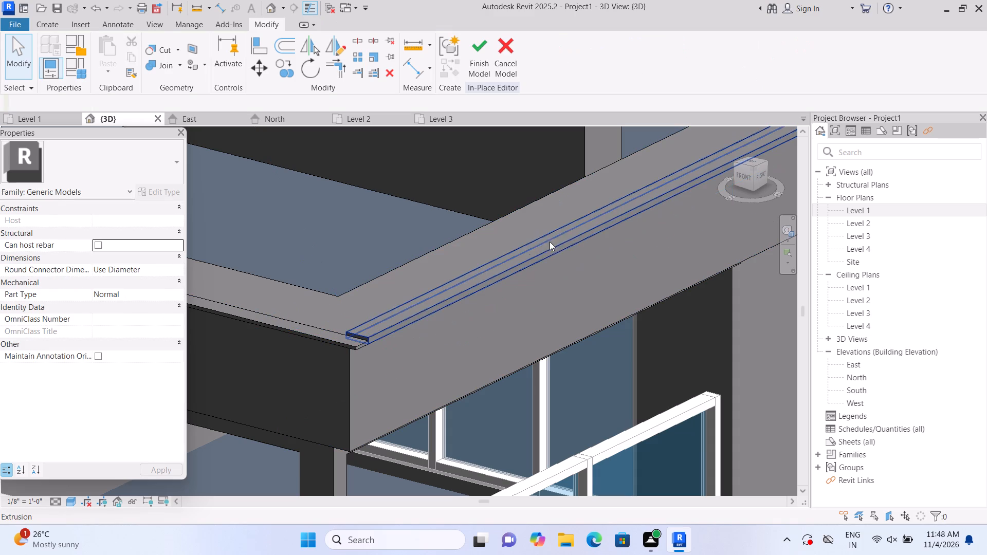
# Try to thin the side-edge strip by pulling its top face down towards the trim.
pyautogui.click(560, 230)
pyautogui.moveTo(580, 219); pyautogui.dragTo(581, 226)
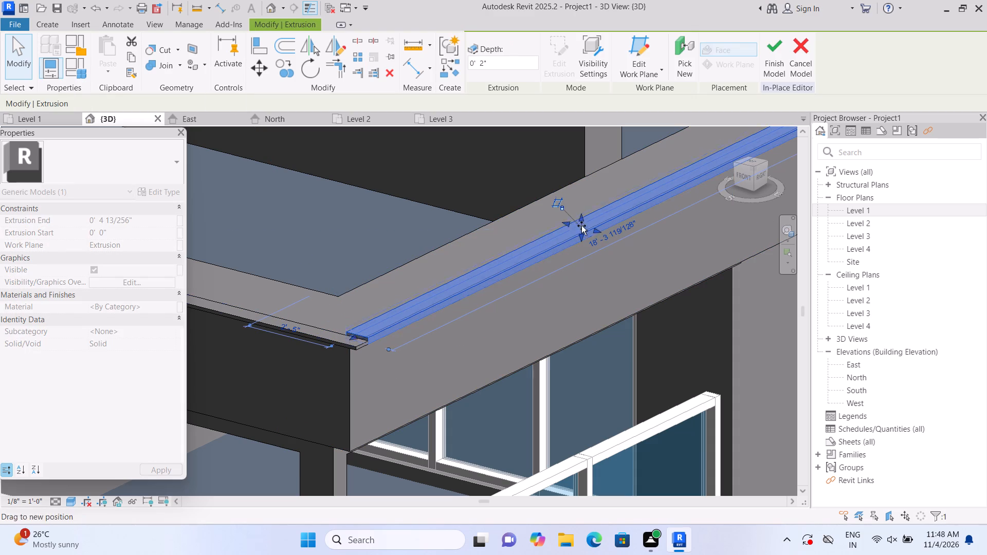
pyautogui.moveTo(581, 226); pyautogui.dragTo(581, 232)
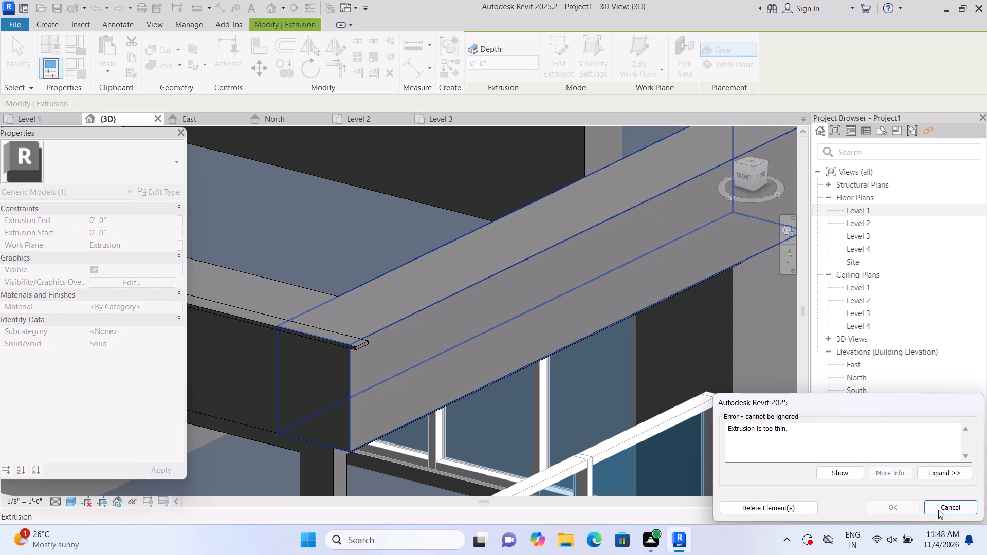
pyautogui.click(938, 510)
# Reduce the side-edge strip's extrusion end to 1" by adjusting its top face, and deselect it.
pyautogui.click(549, 245)
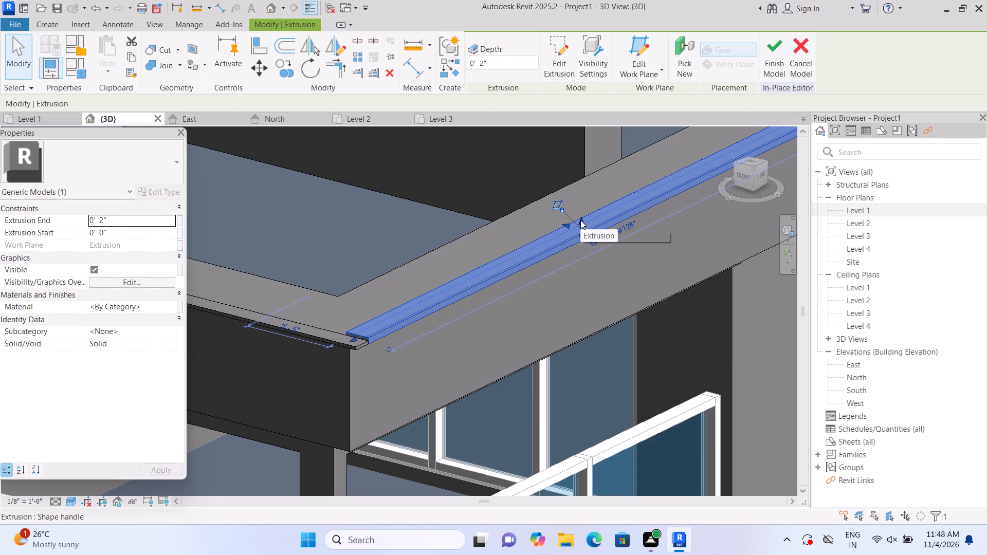
pyautogui.click(580, 220)
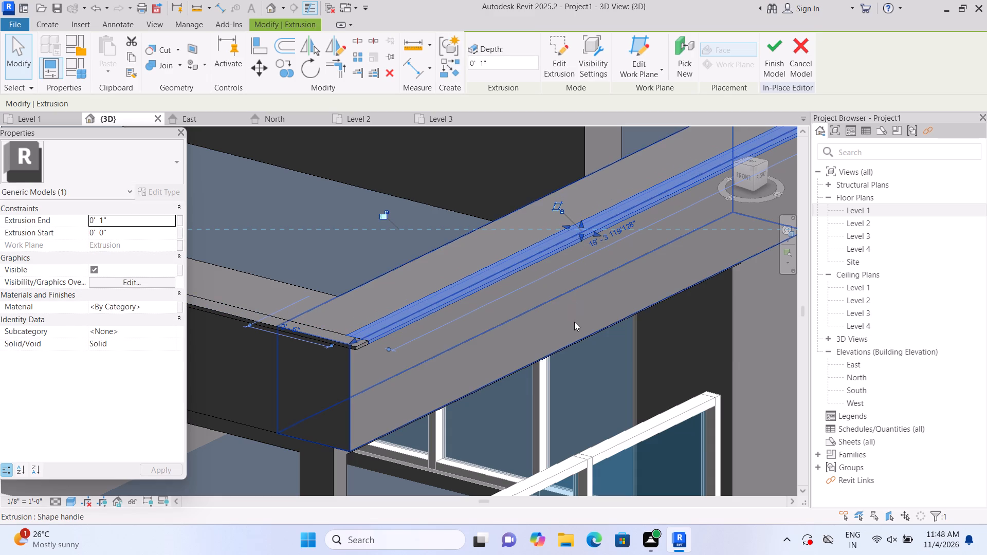
pyautogui.press('Escape')
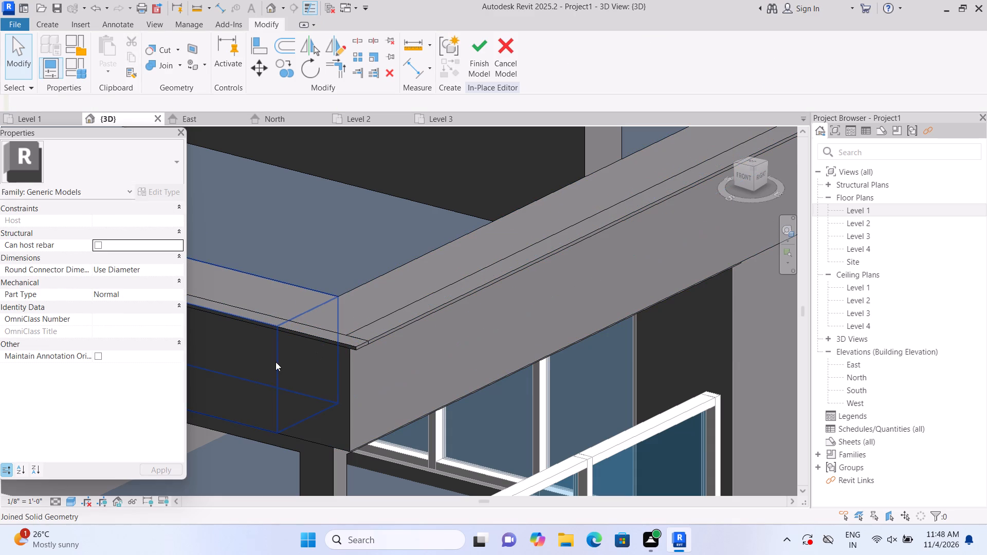
# Join the side-edge strip's geometry with the front-edge strip at the balcony frame's corner.
pyautogui.scroll(-5, 375, 450)
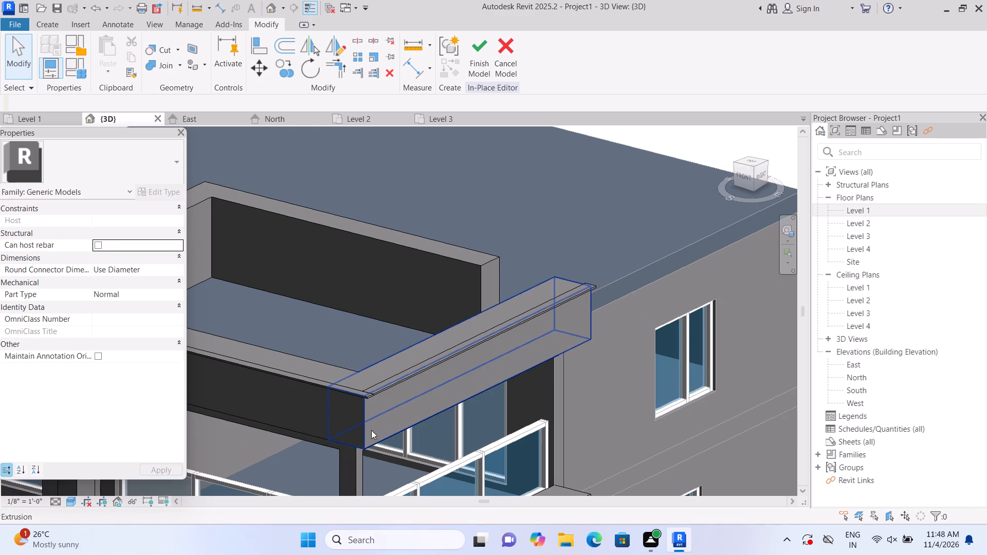
pyautogui.moveTo(373, 431); pyautogui.dragTo(503, 424, button='middle')
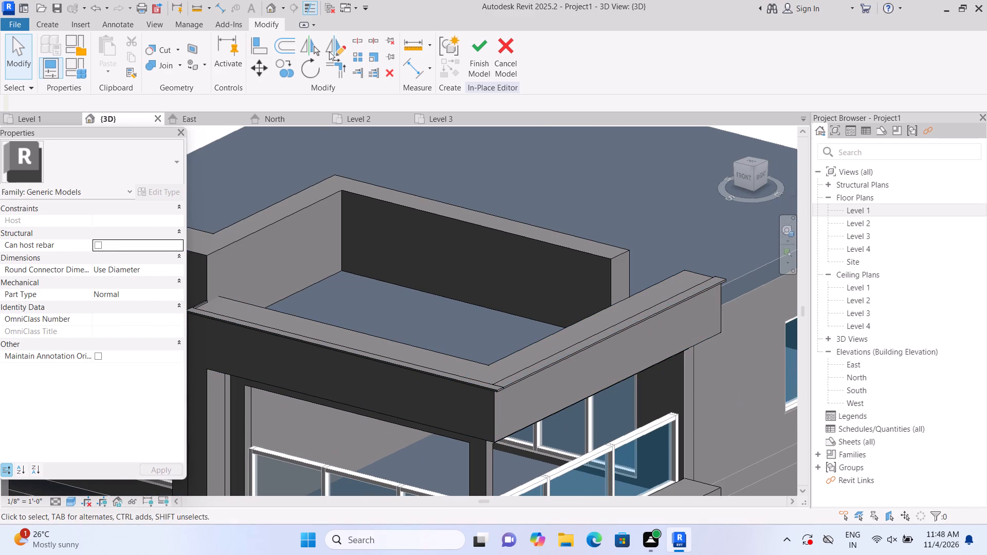
pyautogui.click(178, 67)
pyautogui.click(181, 91)
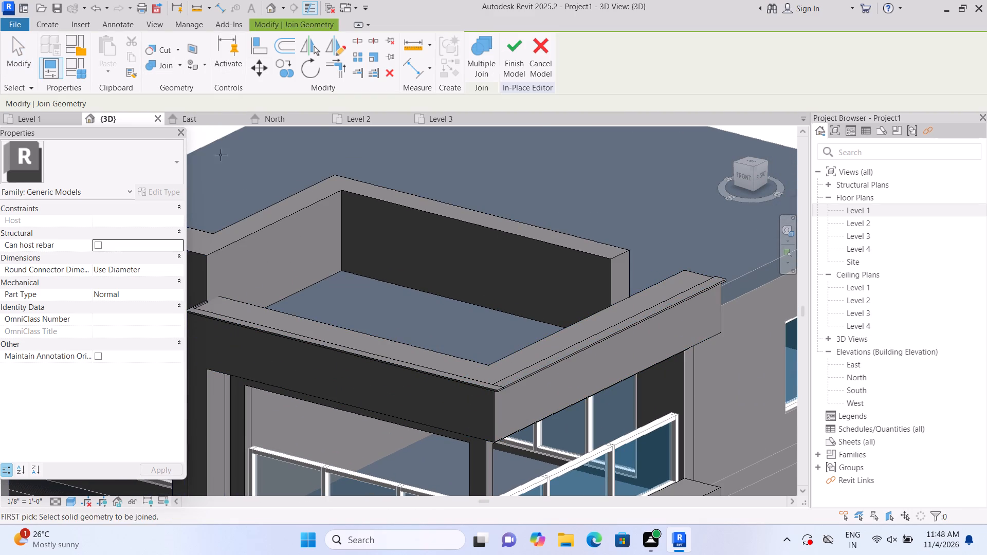
pyautogui.click(521, 382)
pyautogui.click(474, 381)
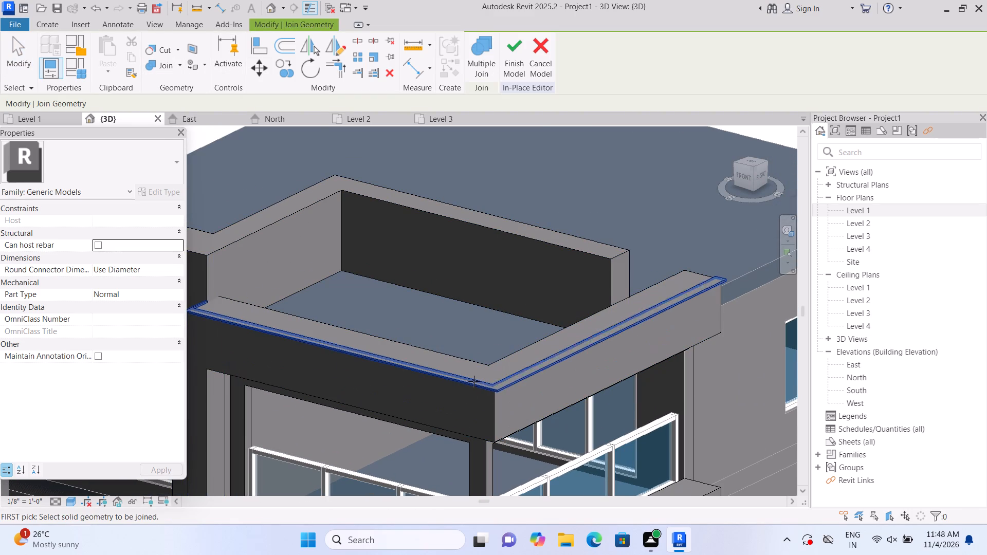
# Start another 1' 0" deep extrusion with its work plane on the side trim's top face at its rear end.
pyautogui.scroll(-4, 452, 261)
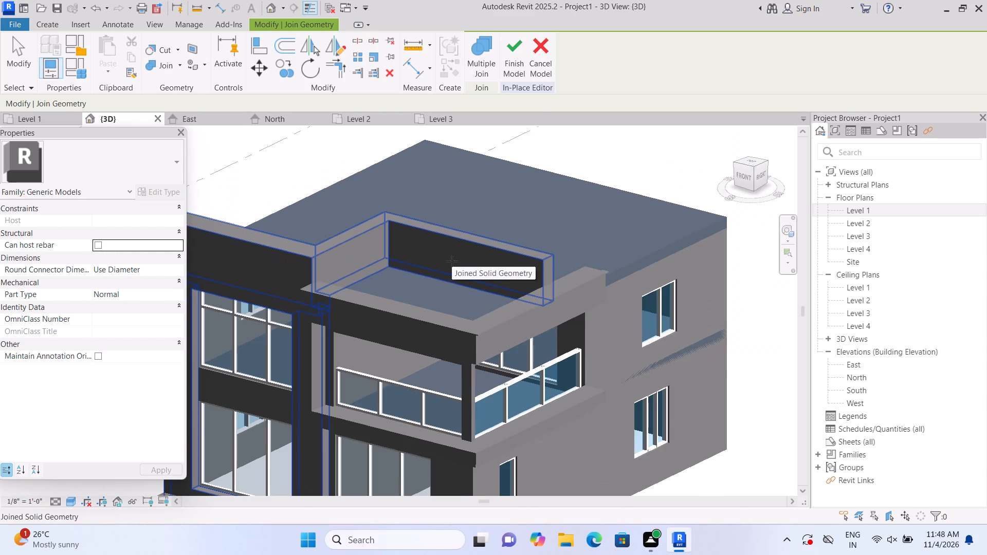
pyautogui.scroll(2, 585, 269)
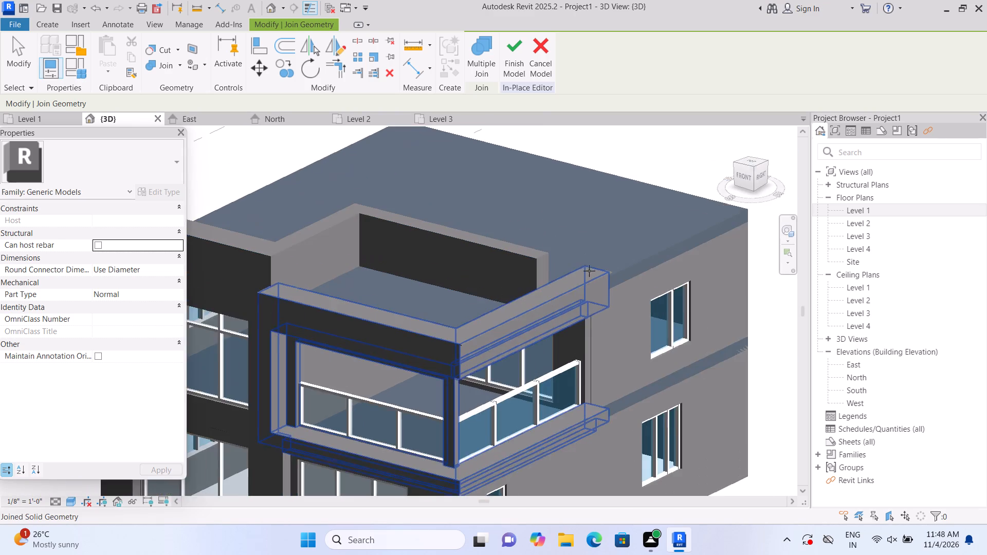
pyautogui.scroll(5, 589, 271)
pyautogui.moveTo(588, 283); pyautogui.dragTo(544, 318, button='middle')
pyautogui.scroll(2, 542, 278)
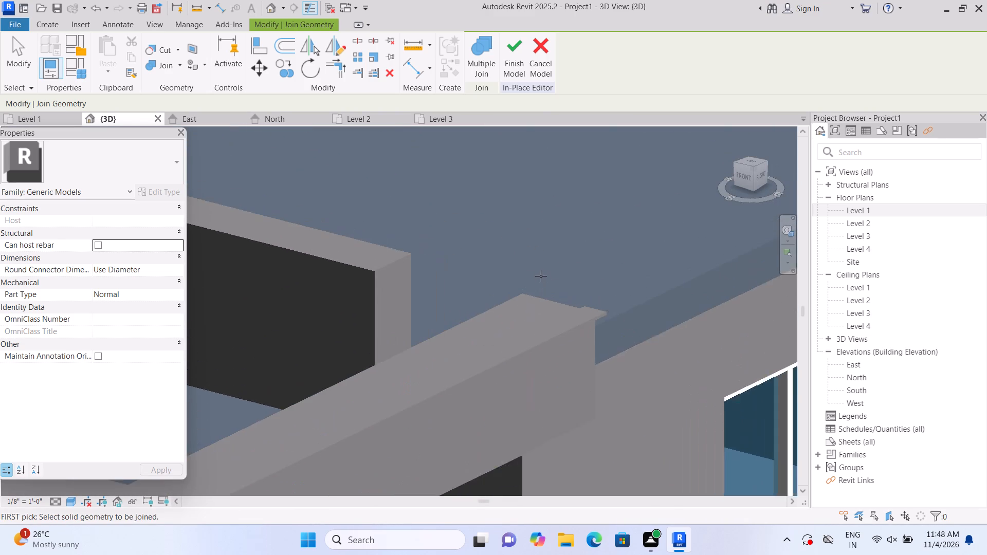
pyautogui.scroll(1, 541, 276)
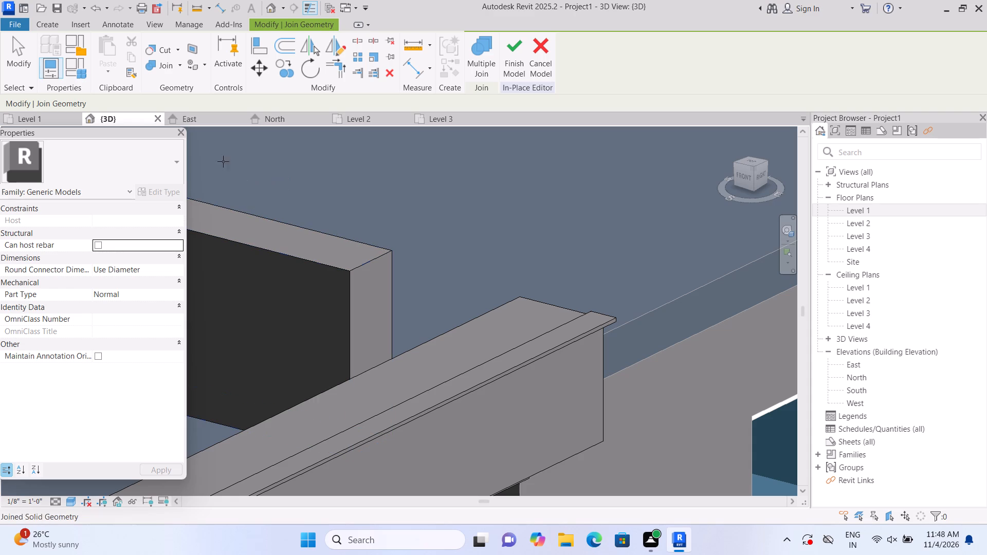
pyautogui.click(45, 20)
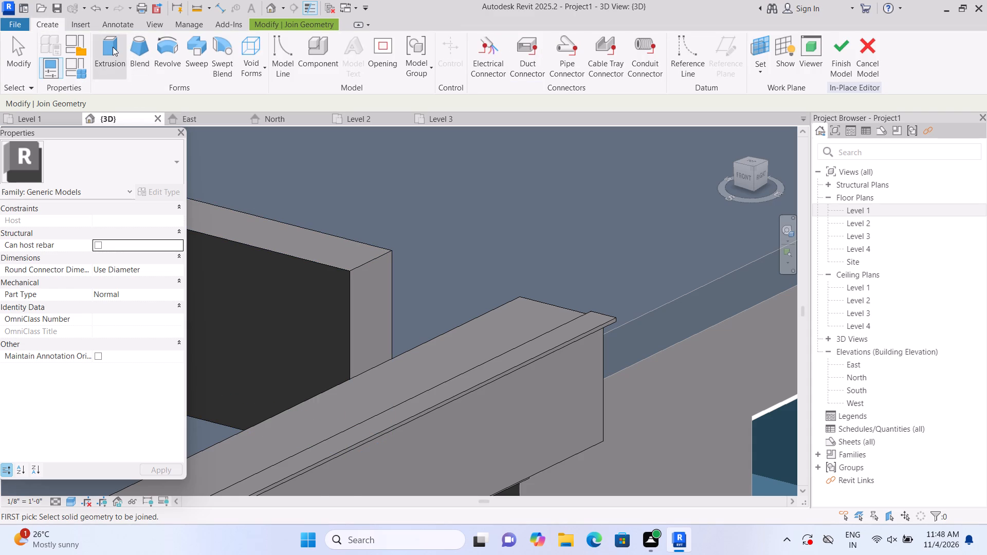
pyautogui.click(113, 47)
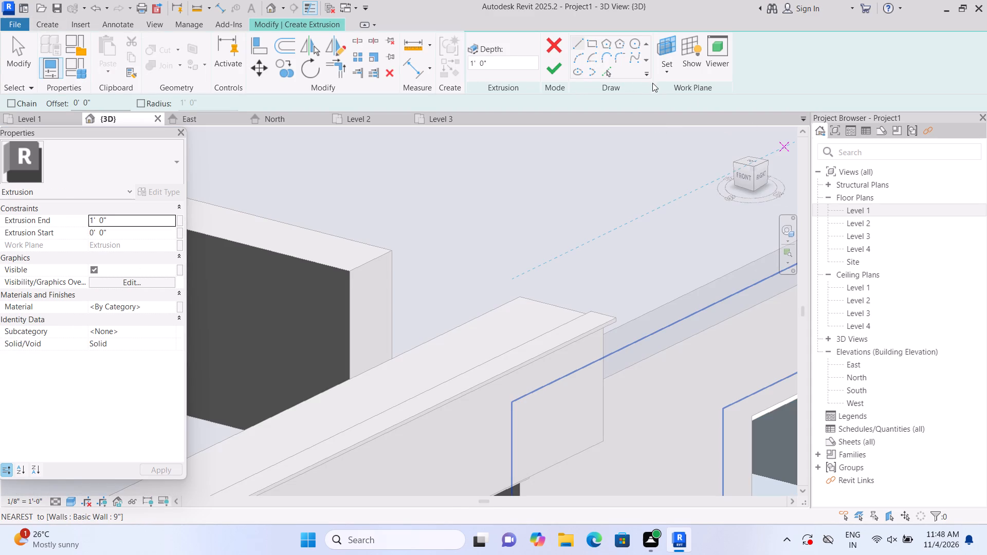
pyautogui.click(661, 75)
pyautogui.click(669, 119)
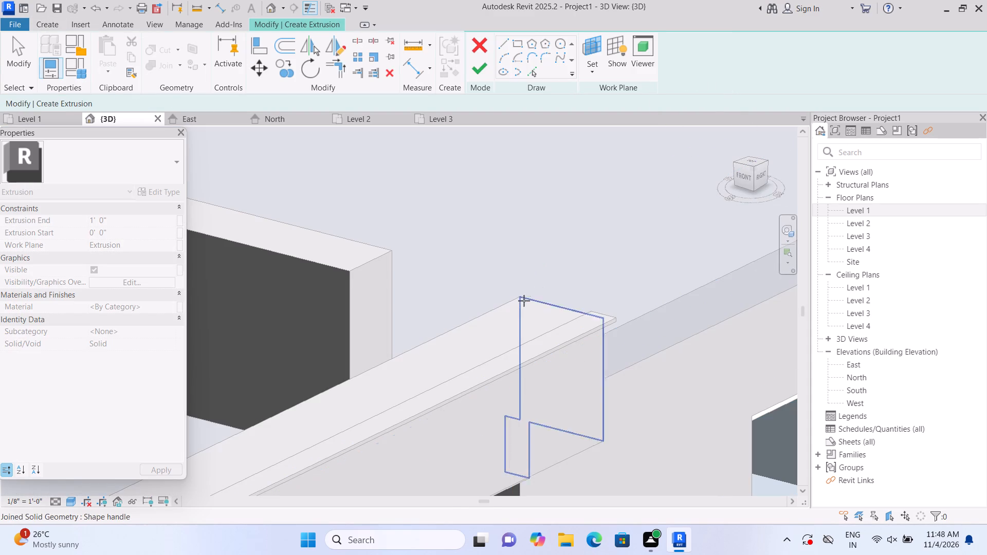
pyautogui.click(511, 311)
# Sketch a rectangle about 1' 9" by 4 1/2" along the rear end of the side trim's top, and finish the extrusion.
pyautogui.click(592, 45)
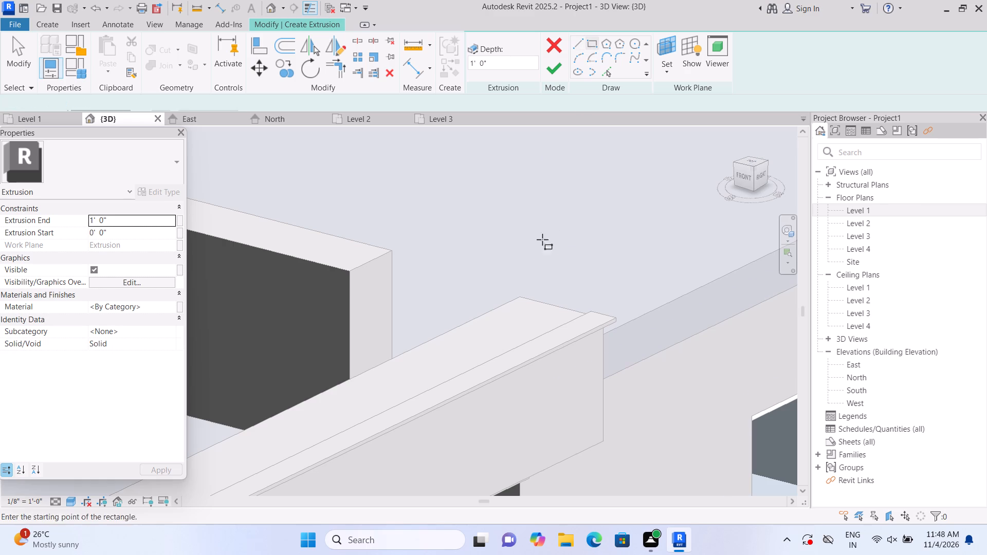
pyautogui.scroll(2, 533, 290)
pyautogui.click(517, 297)
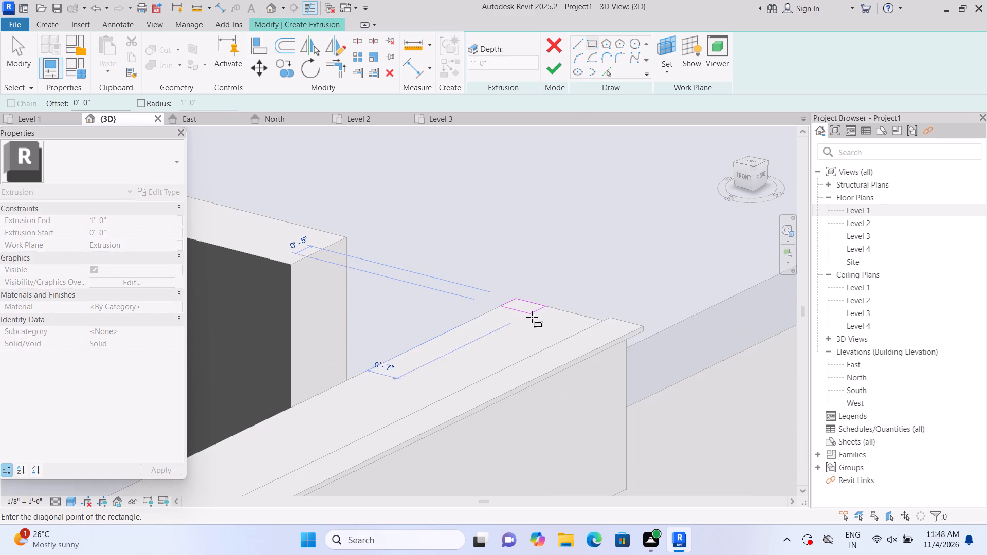
pyautogui.click(590, 328)
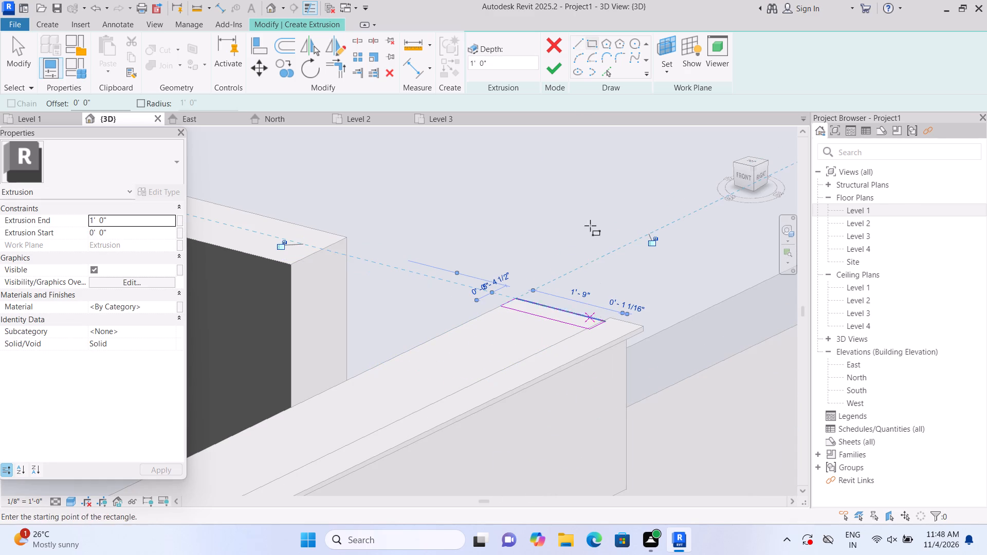
pyautogui.click(547, 72)
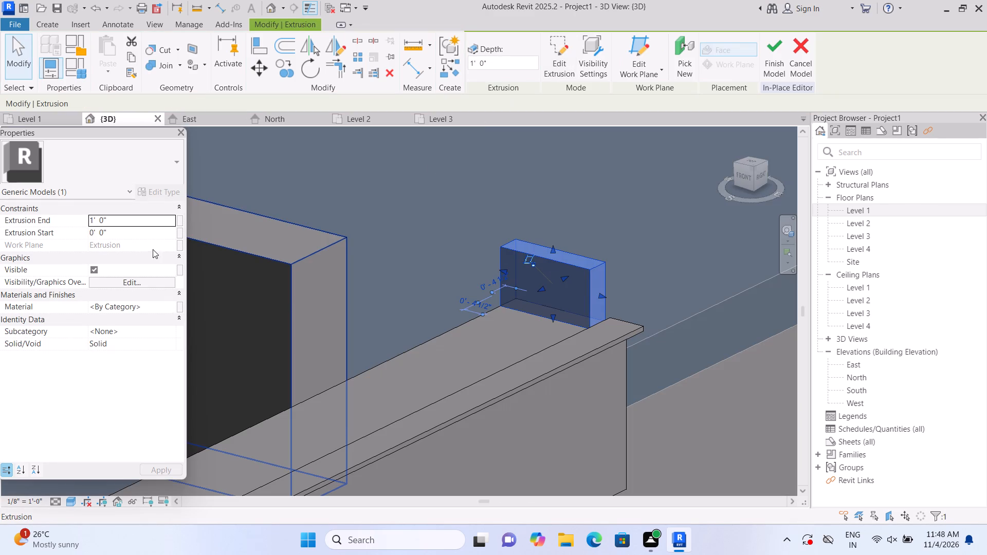
# Set the new rear-end strip's extrusion end to 1".
pyautogui.click(149, 211)
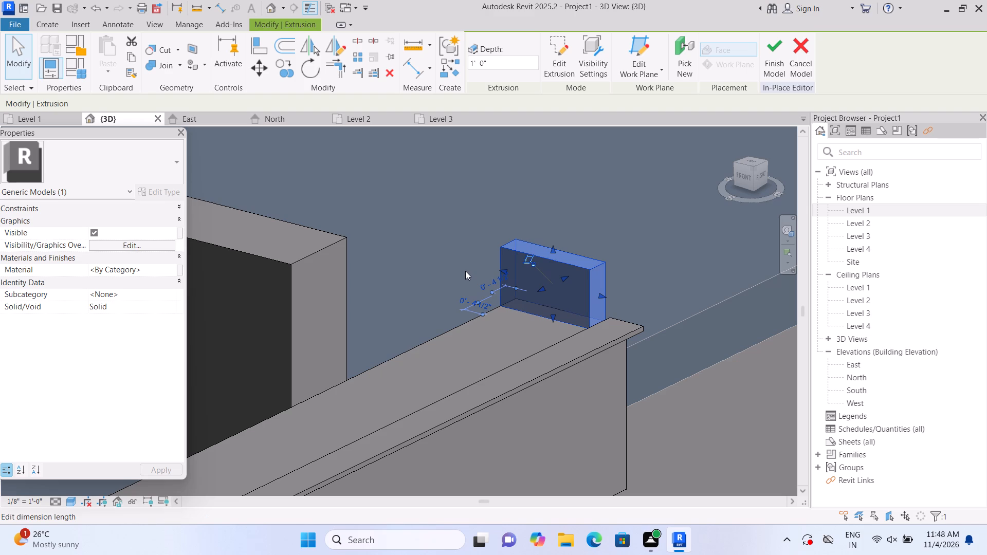
pyautogui.press('Escape')
pyautogui.click(527, 266)
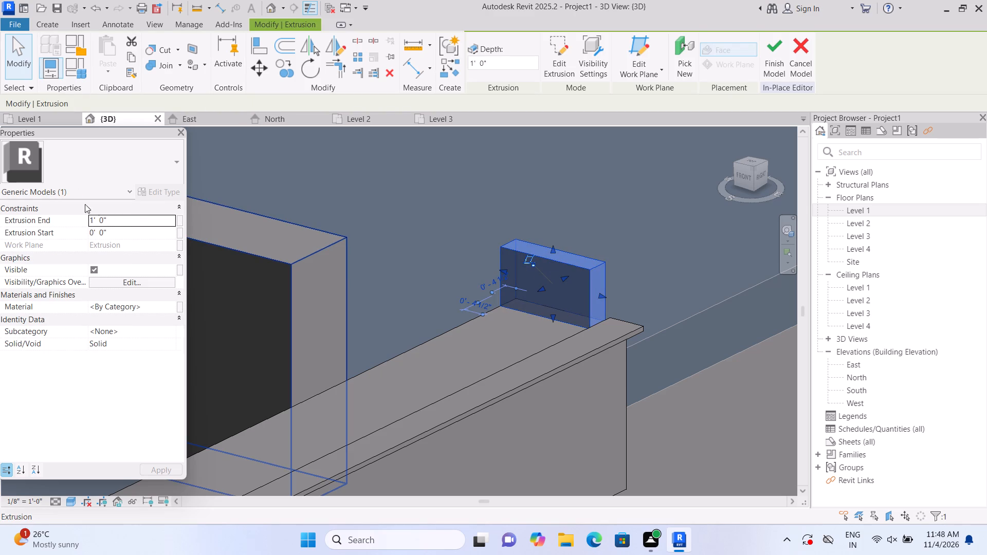
pyautogui.click(118, 217)
pyautogui.press('BackSpace')
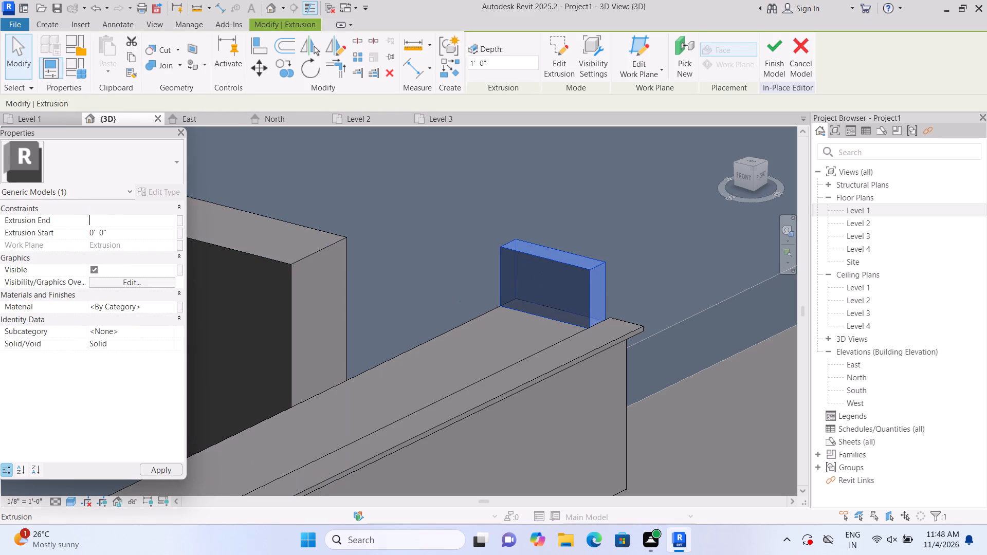
pyautogui.write('1"')
pyautogui.press('Return')
# Stretch the rear-end strip outward so it overlaps the side-edge strip, ending just short of that strip's outer edge.
pyautogui.scroll(2, 510, 285)
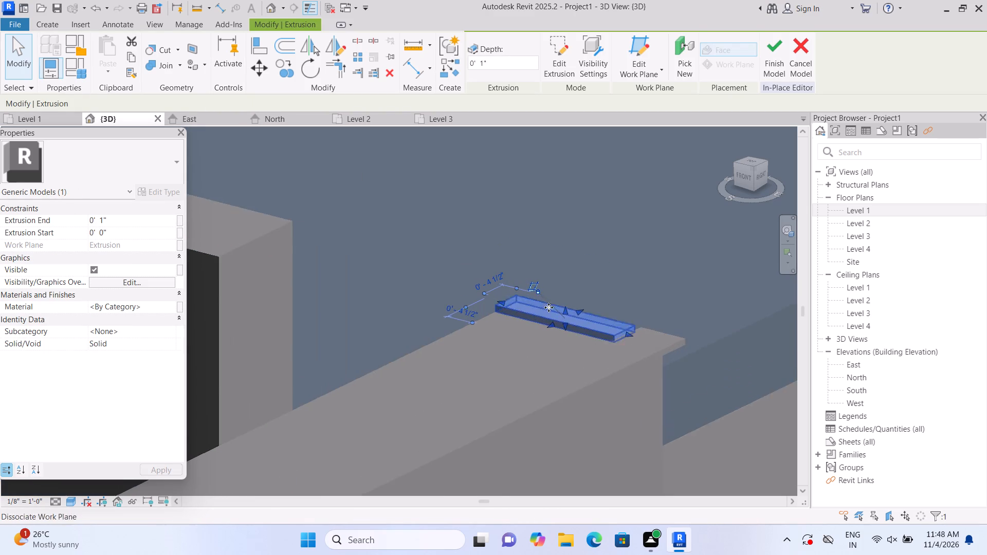
pyautogui.scroll(5, 549, 307)
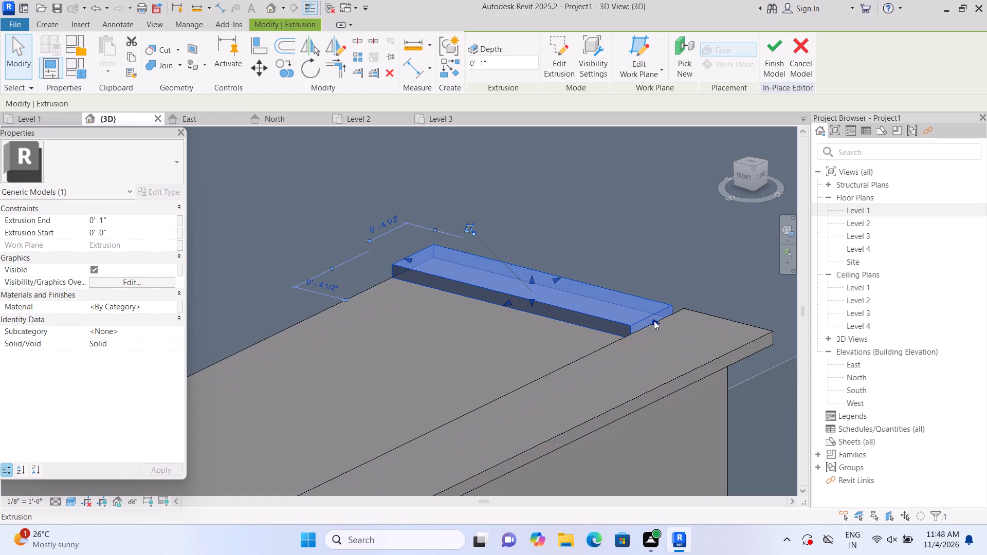
pyautogui.moveTo(654, 321); pyautogui.dragTo(717, 355)
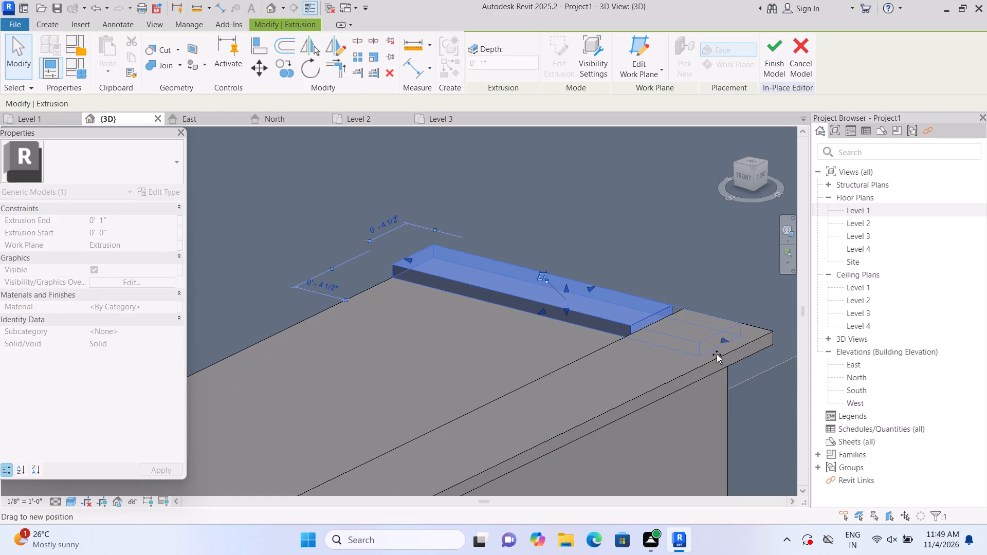
pyautogui.moveTo(717, 355); pyautogui.dragTo(731, 362)
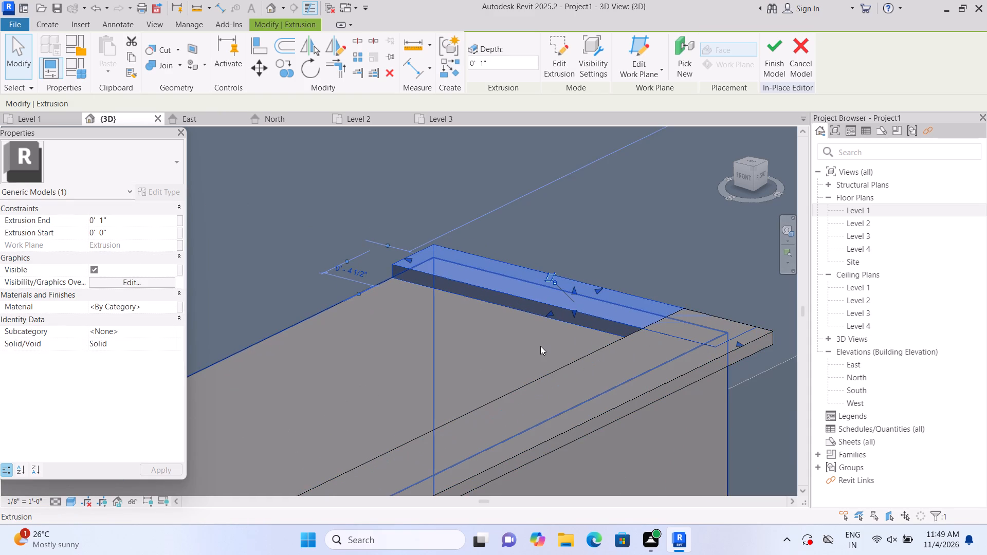
pyautogui.press('Escape')
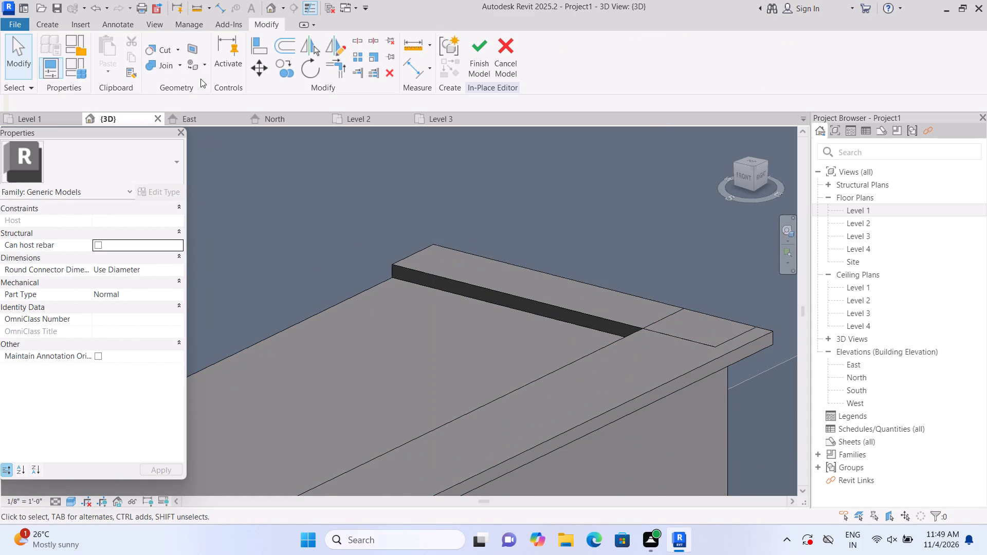
# Join the rear-end strip's geometry with the side-edge strip at the rear corner.
pyautogui.click(177, 63)
pyautogui.click(187, 80)
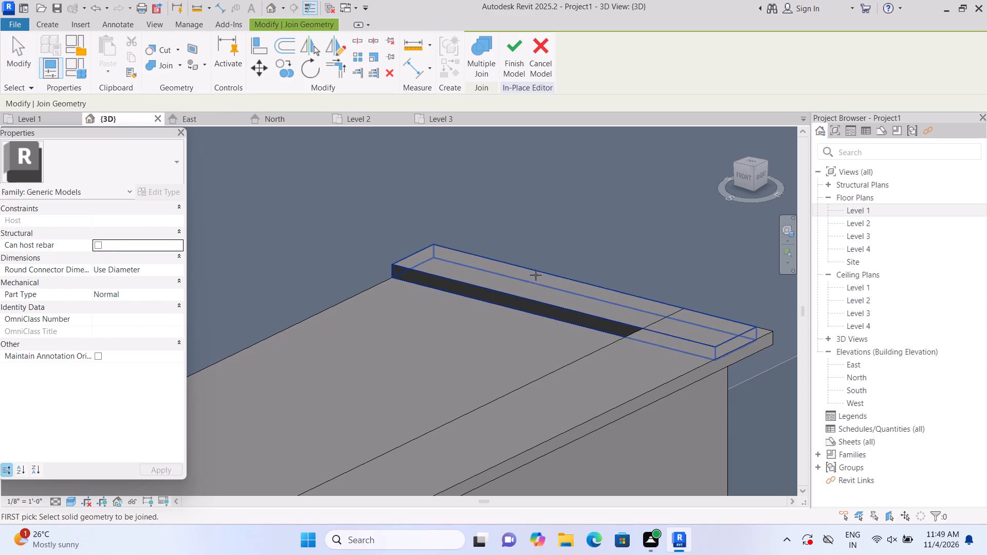
pyautogui.click(535, 288)
pyautogui.click(601, 347)
# Examine the roof-edge strips and the whole house from the front, the home view and the left-front corner.
pyautogui.scroll(-7, 537, 225)
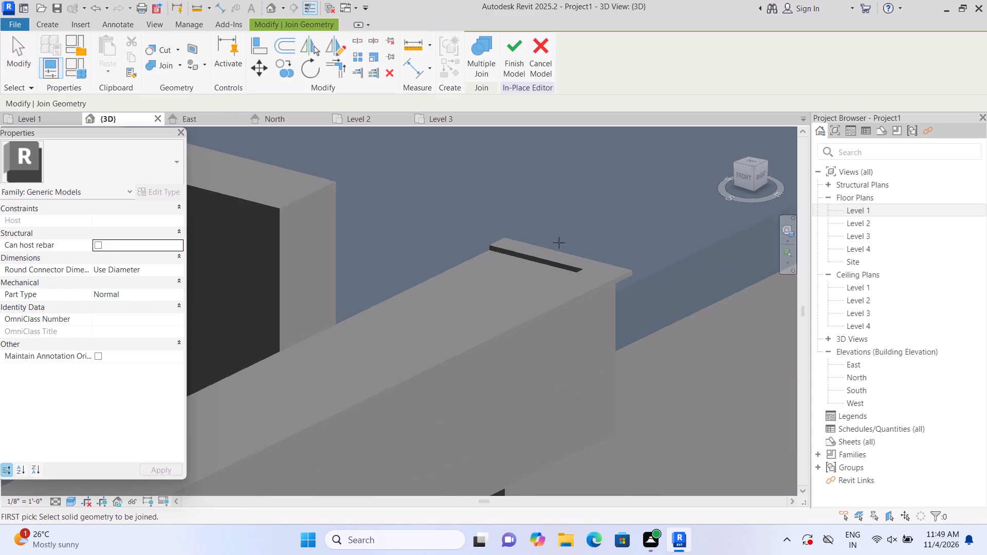
pyautogui.scroll(-5, 559, 243)
pyautogui.moveTo(258, 287); pyautogui.dragTo(509, 321, button='middle')
pyautogui.scroll(-1, 415, 296)
pyautogui.moveTo(485, 326); pyautogui.dragTo(632, 349, button='middle')
pyautogui.scroll(-3, 458, 304)
pyautogui.moveTo(216, 340); pyautogui.dragTo(325, 259, button='middle')
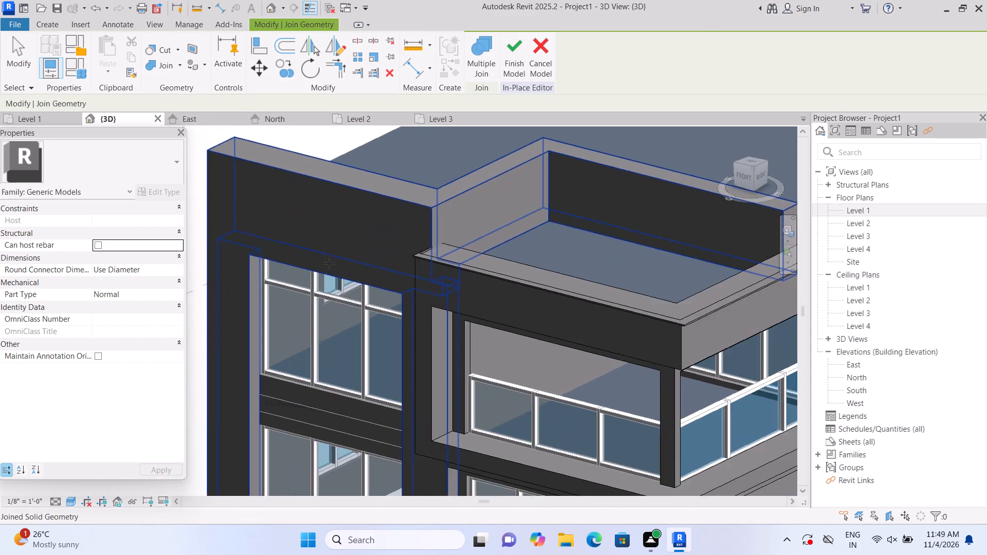
pyautogui.scroll(-4, 329, 265)
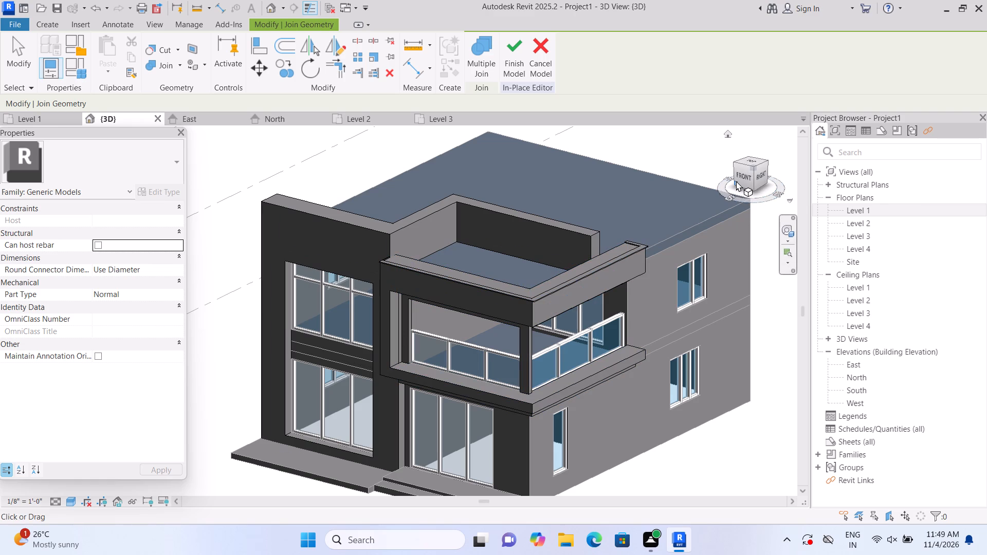
pyautogui.click(744, 177)
pyautogui.scroll(13, 304, 349)
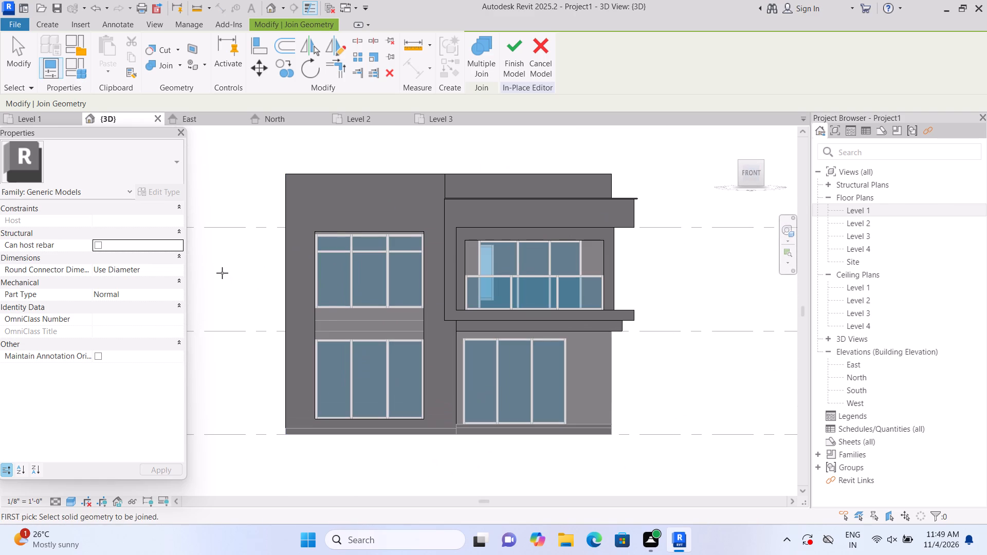
pyautogui.scroll(1, 222, 273)
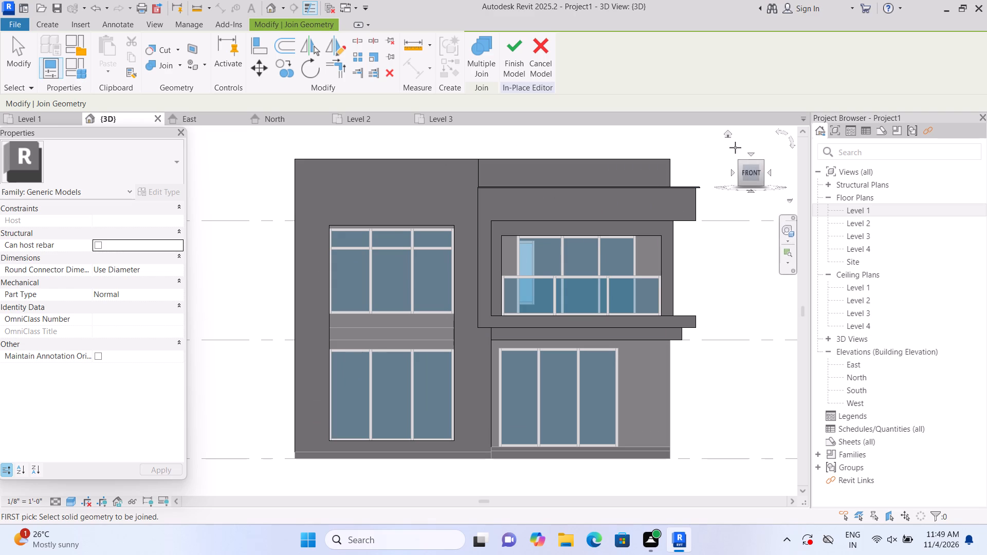
pyautogui.click(729, 131)
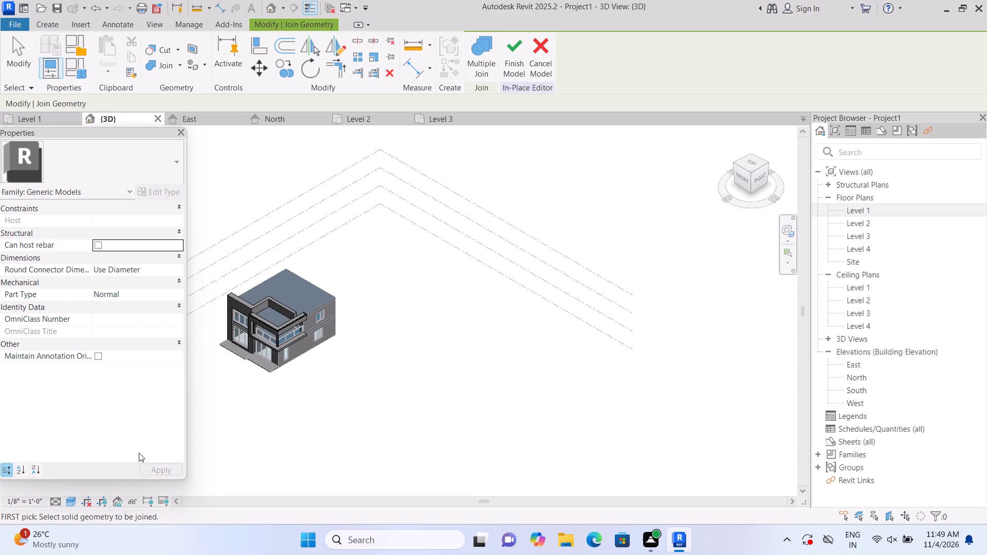
pyautogui.keyDown('shift'); pyautogui.moveTo(227, 383); pyautogui.dragTo(432, 405, button='middle'); pyautogui.keyUp('shift')
pyautogui.scroll(3, 444, 437)
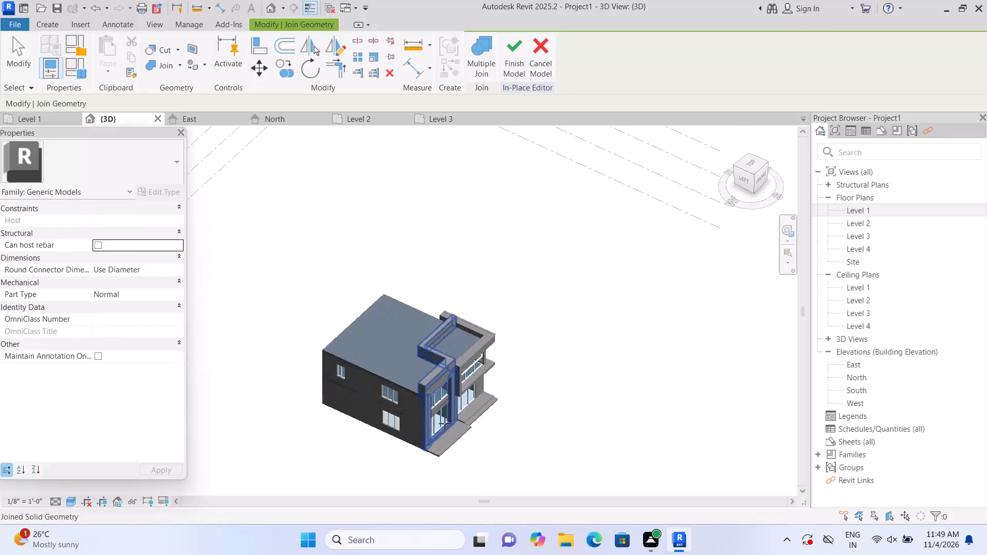
pyautogui.scroll(6, 445, 423)
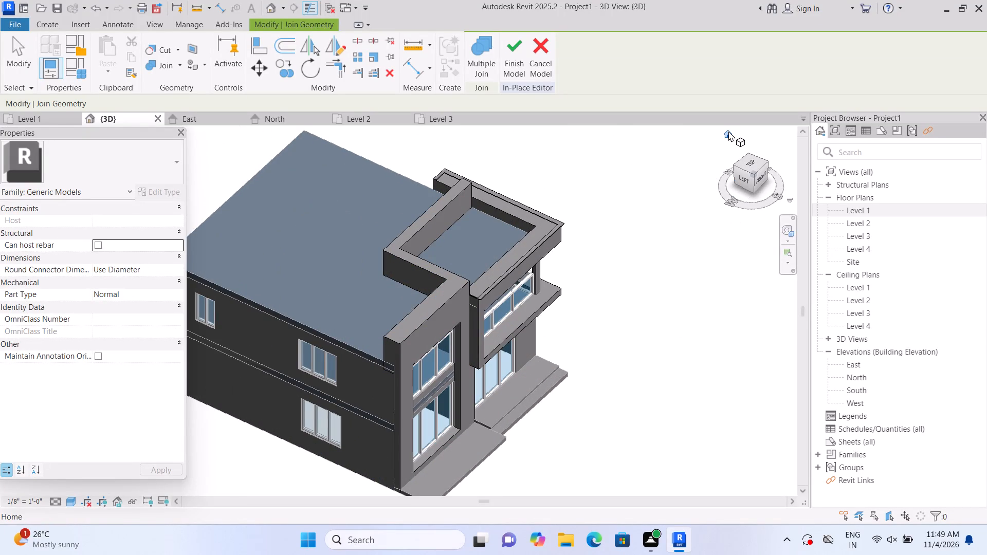
# Start a 1' 0" deep void extrusion with its work plane on the front face of the tall window frame, seen from the front.
pyautogui.click(744, 178)
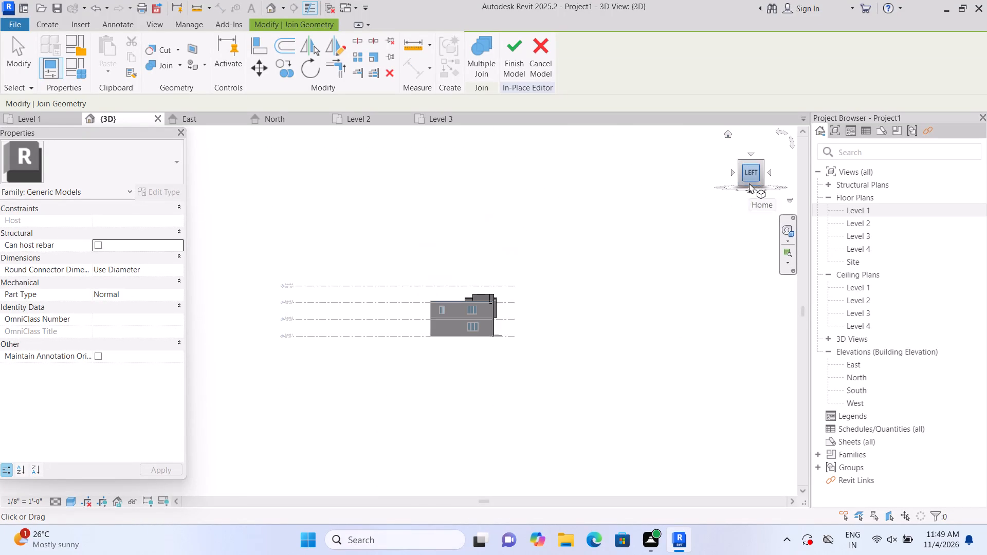
pyautogui.click(767, 171)
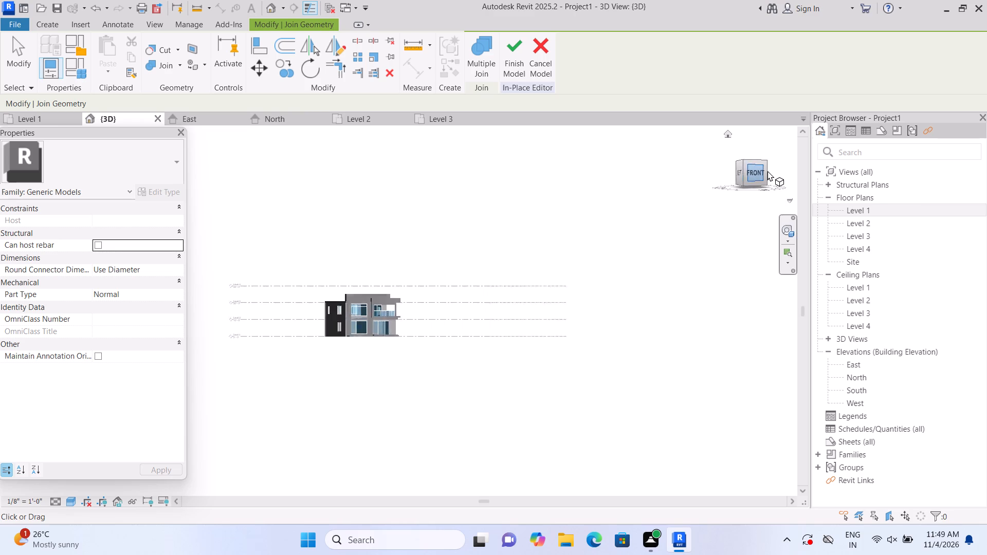
pyautogui.scroll(10, 303, 321)
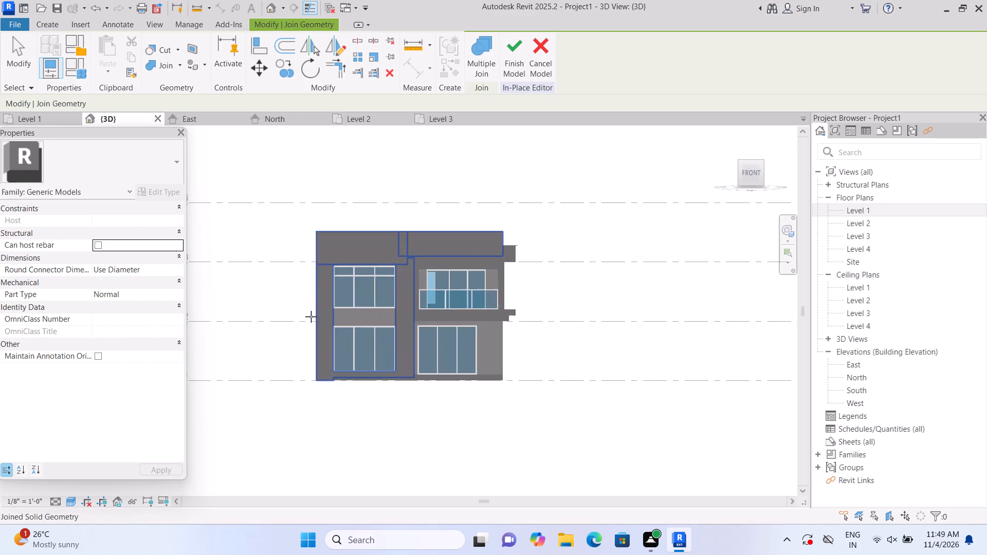
pyautogui.scroll(4, 311, 317)
pyautogui.moveTo(312, 318); pyautogui.dragTo(321, 373, button='middle')
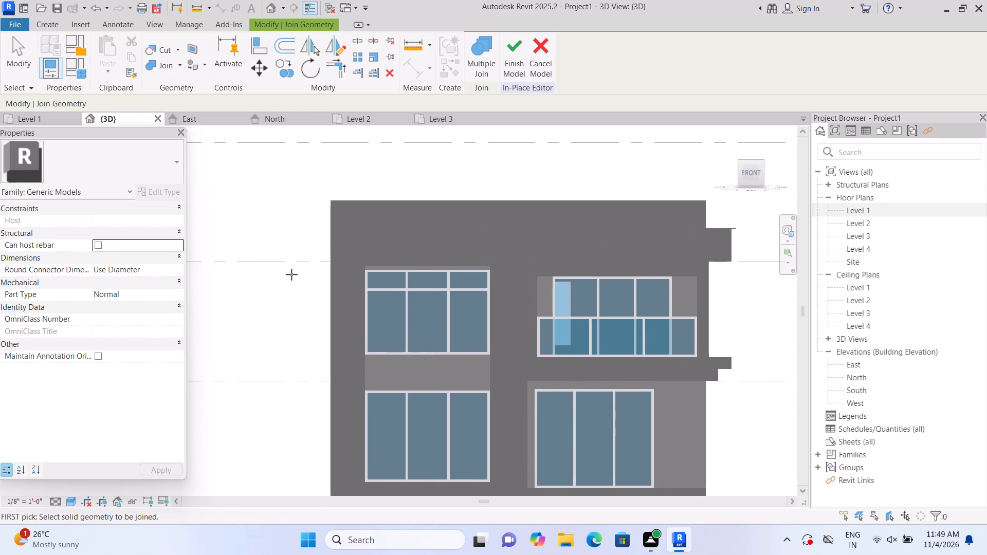
pyautogui.click(49, 26)
pyautogui.click(264, 62)
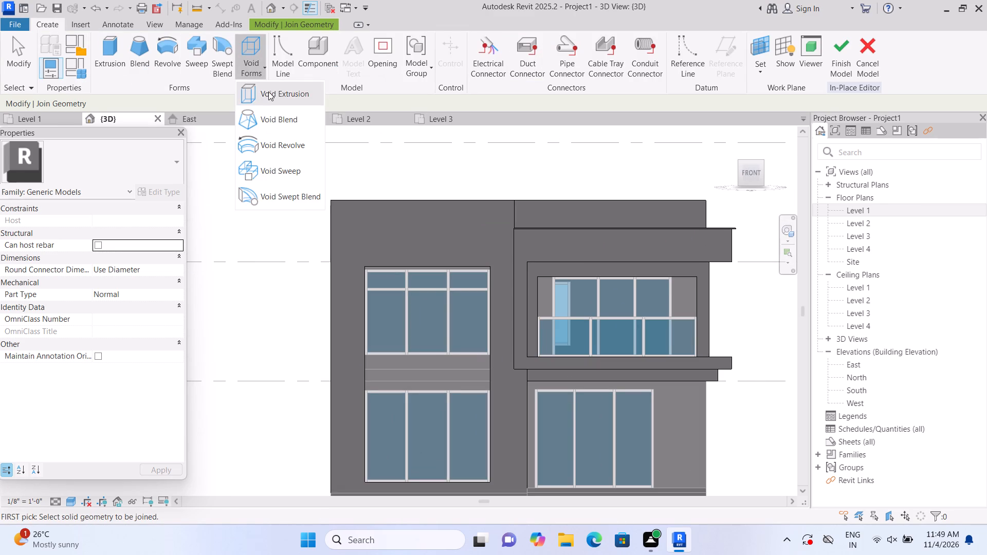
pyautogui.click(268, 91)
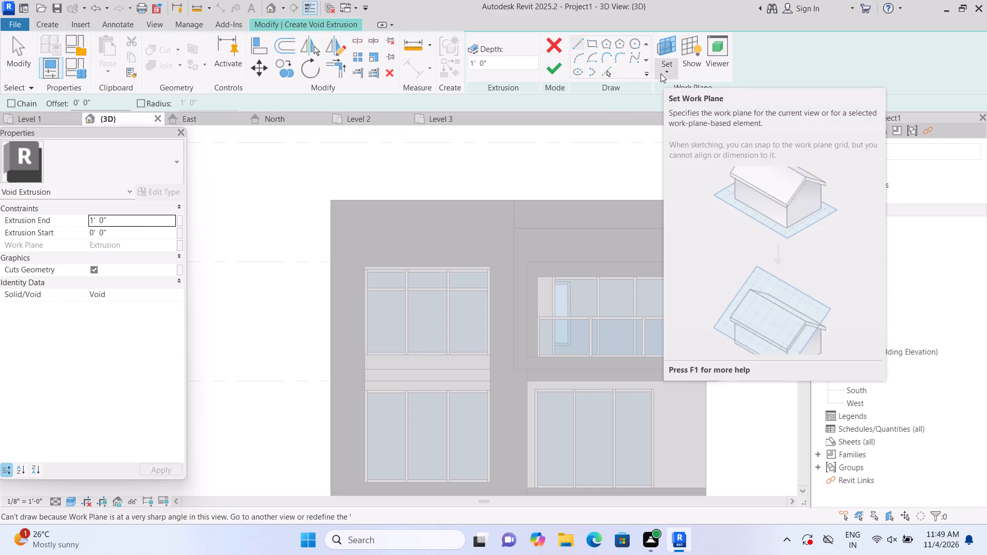
pyautogui.click(661, 73)
pyautogui.click(672, 112)
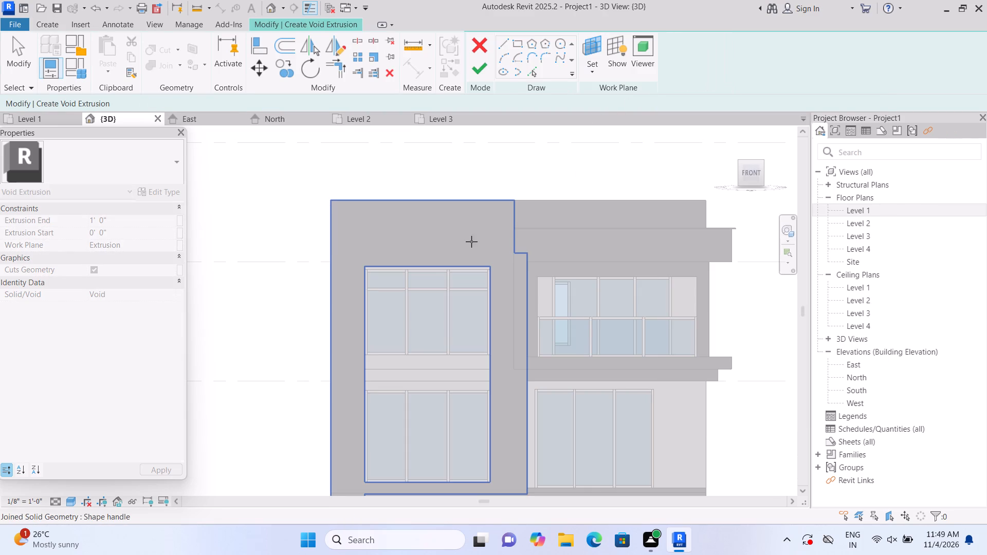
pyautogui.click(436, 251)
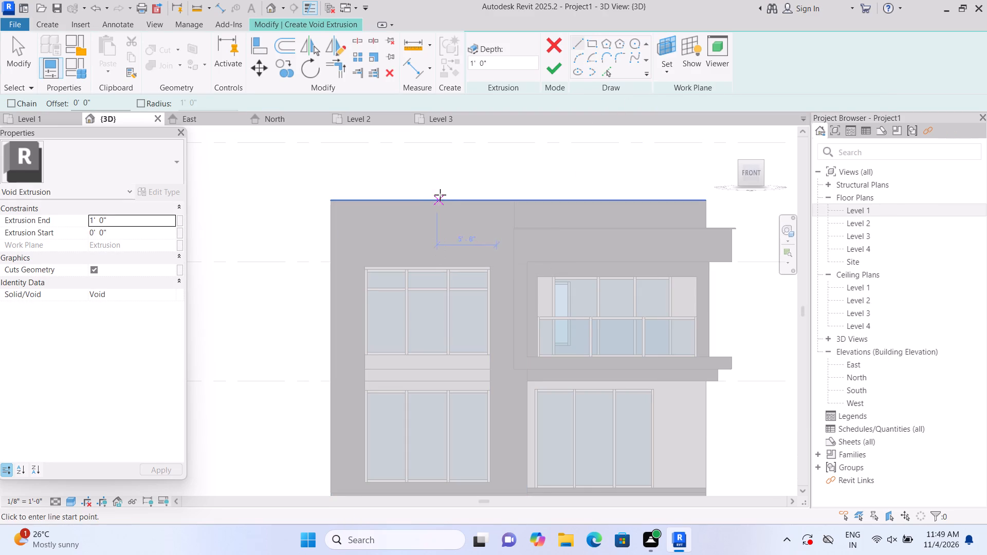
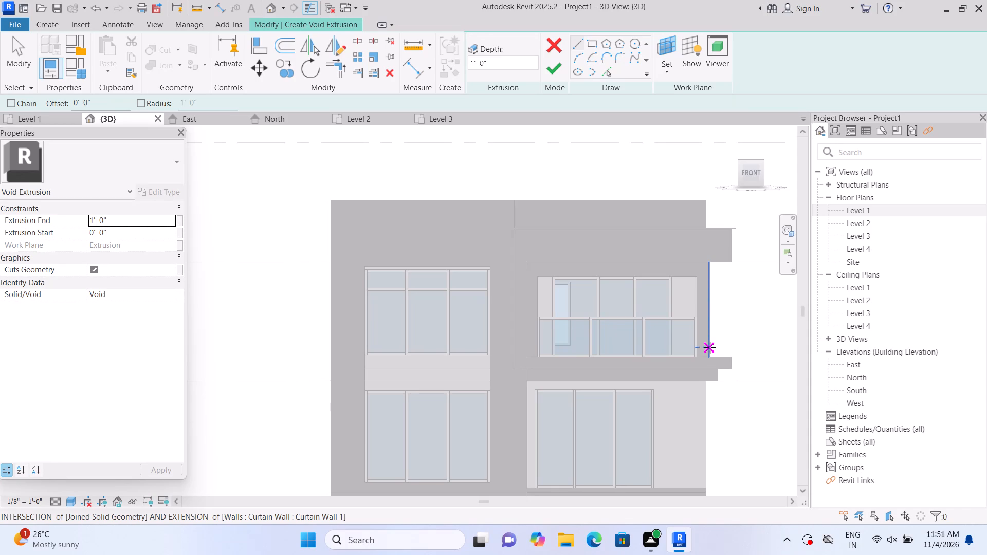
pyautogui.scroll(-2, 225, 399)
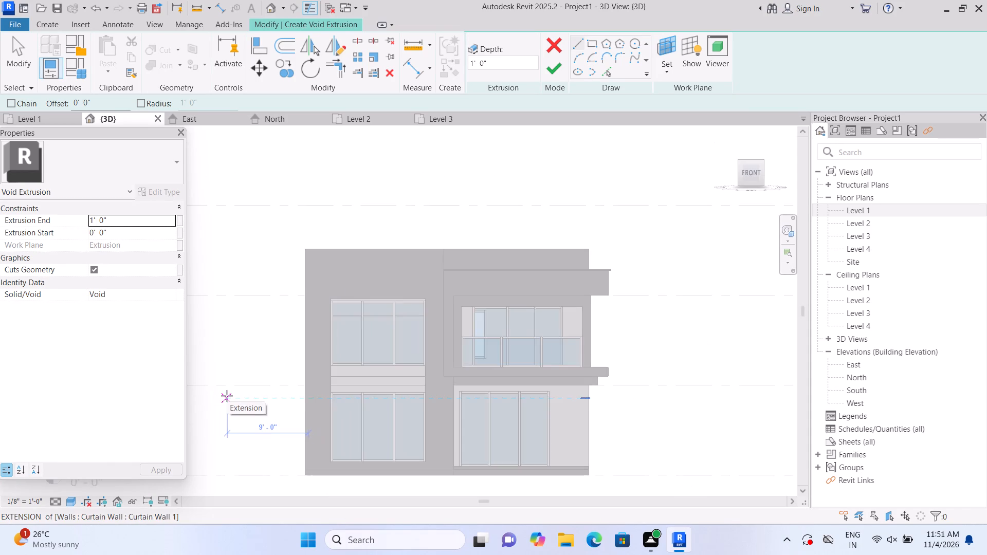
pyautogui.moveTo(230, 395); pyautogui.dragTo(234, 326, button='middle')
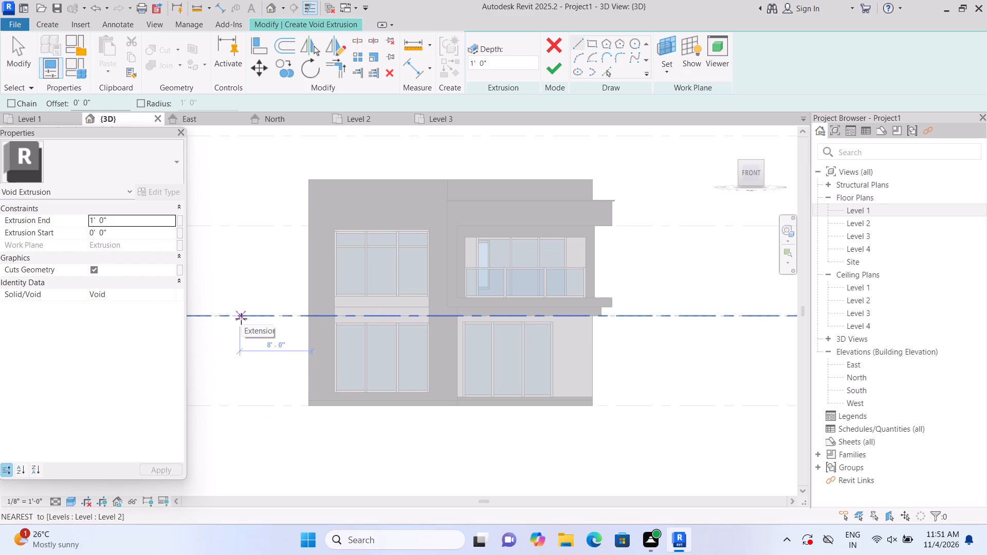
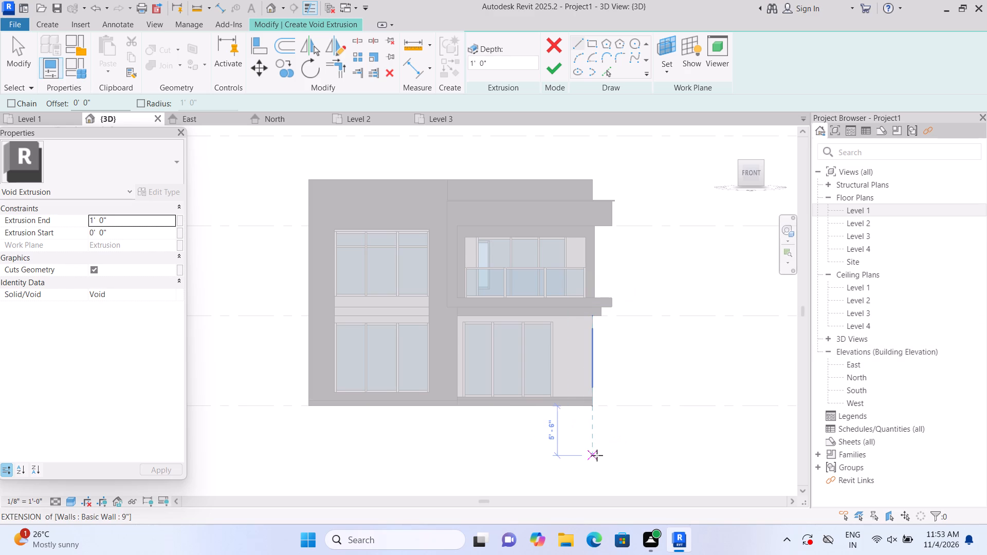
# Exit the active line drawing tool while staying in the void extrusion sketch.
pyautogui.press('Escape')
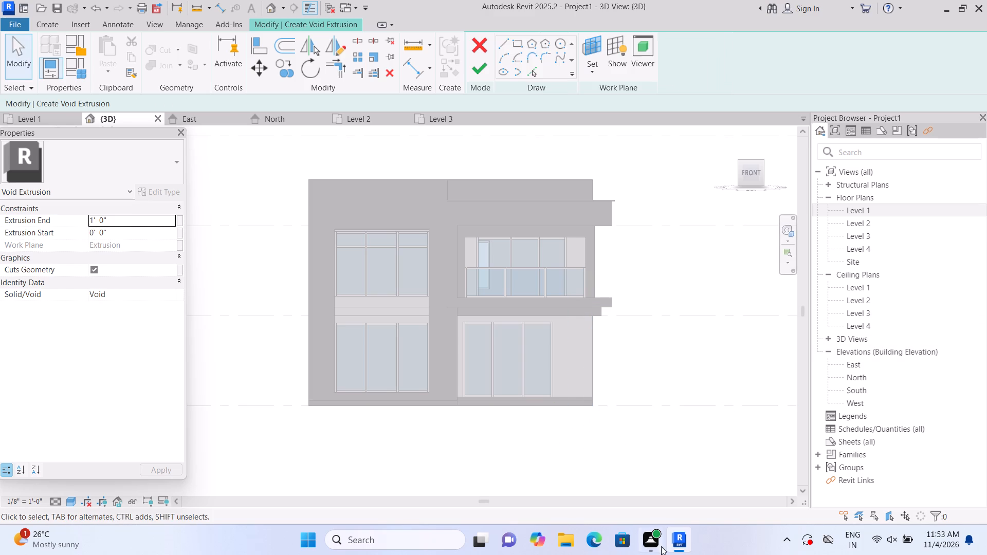
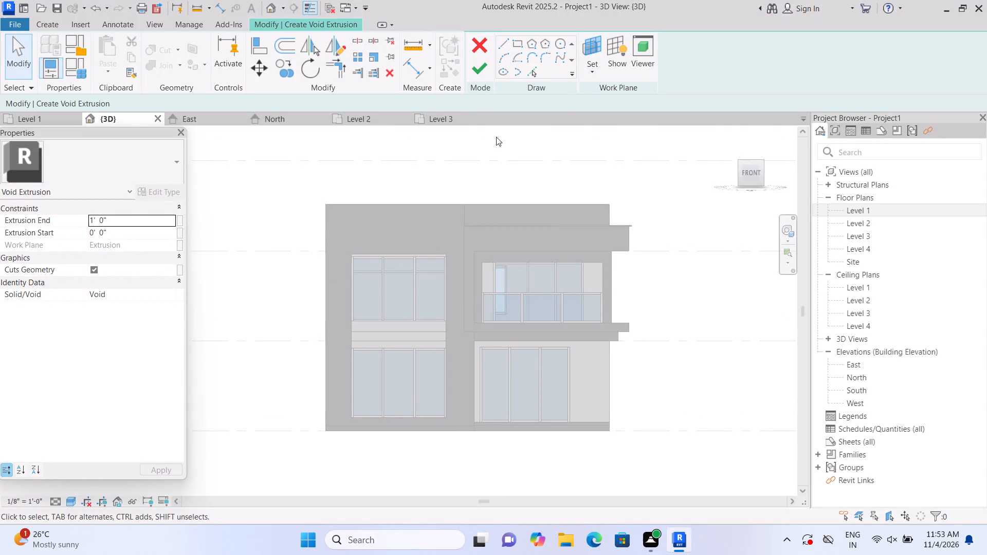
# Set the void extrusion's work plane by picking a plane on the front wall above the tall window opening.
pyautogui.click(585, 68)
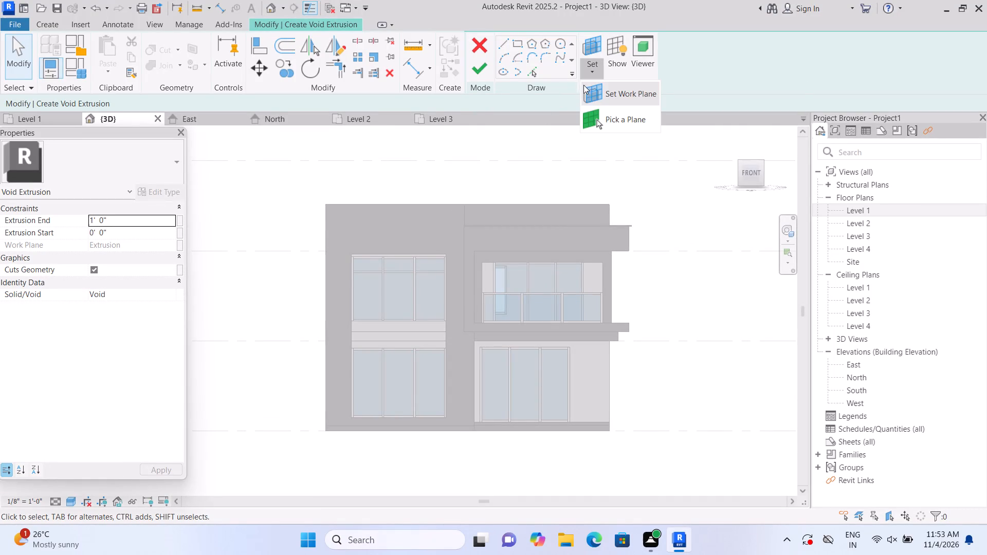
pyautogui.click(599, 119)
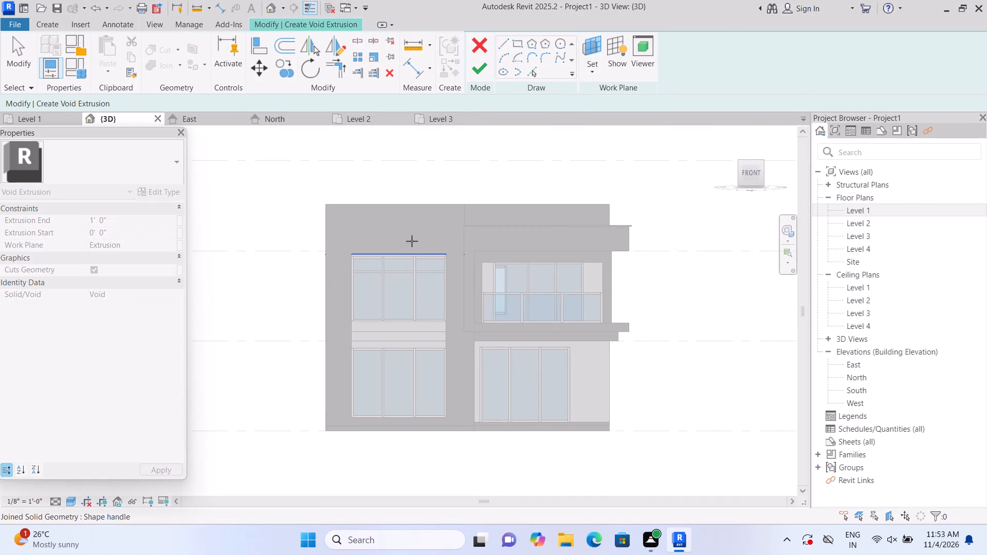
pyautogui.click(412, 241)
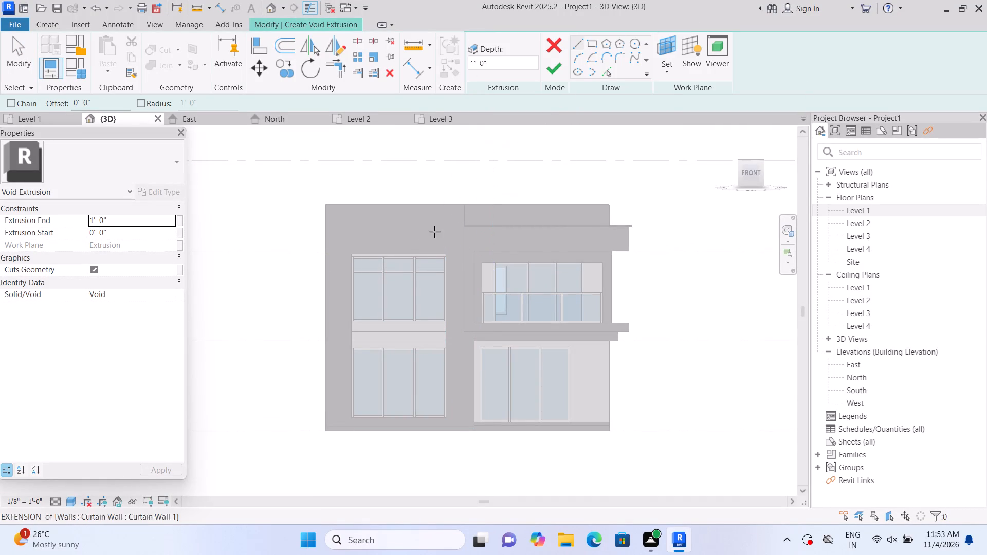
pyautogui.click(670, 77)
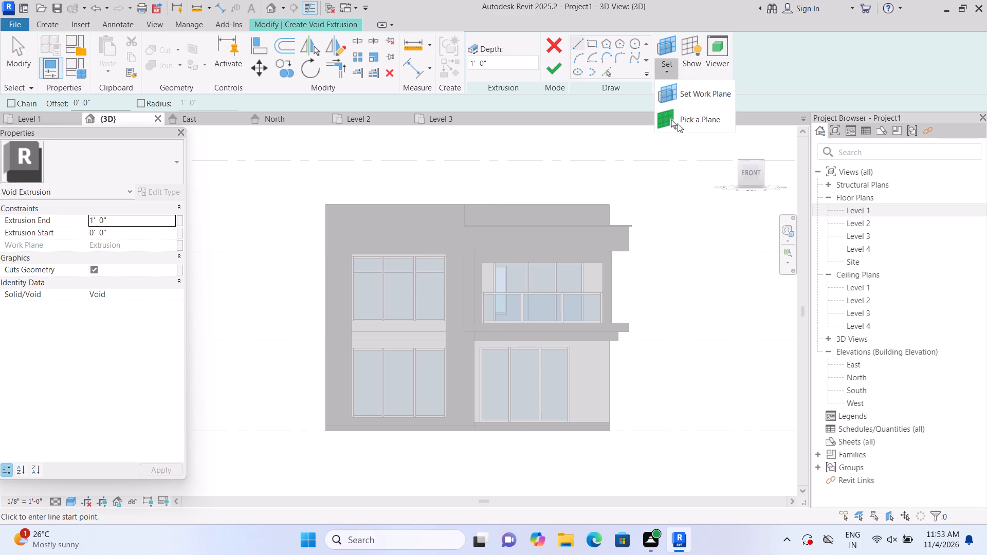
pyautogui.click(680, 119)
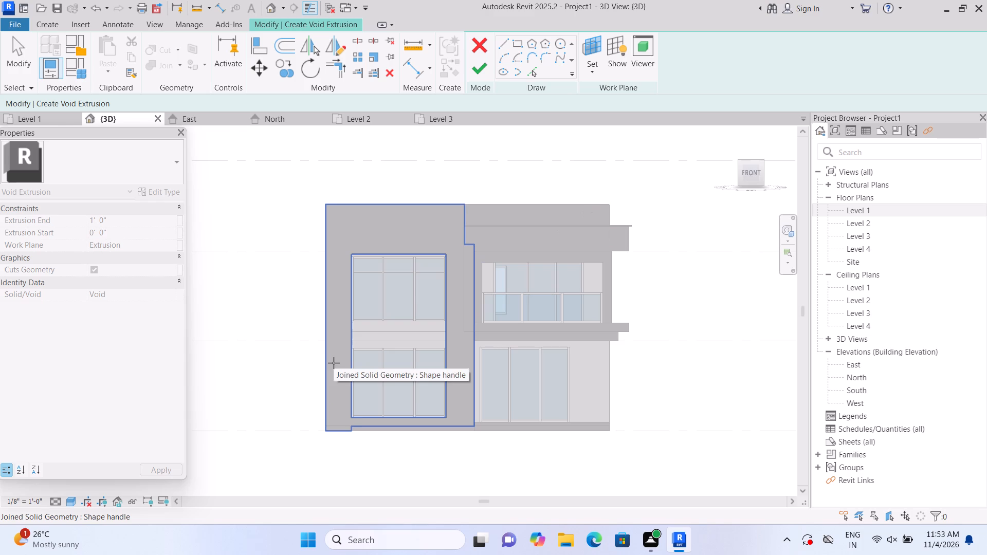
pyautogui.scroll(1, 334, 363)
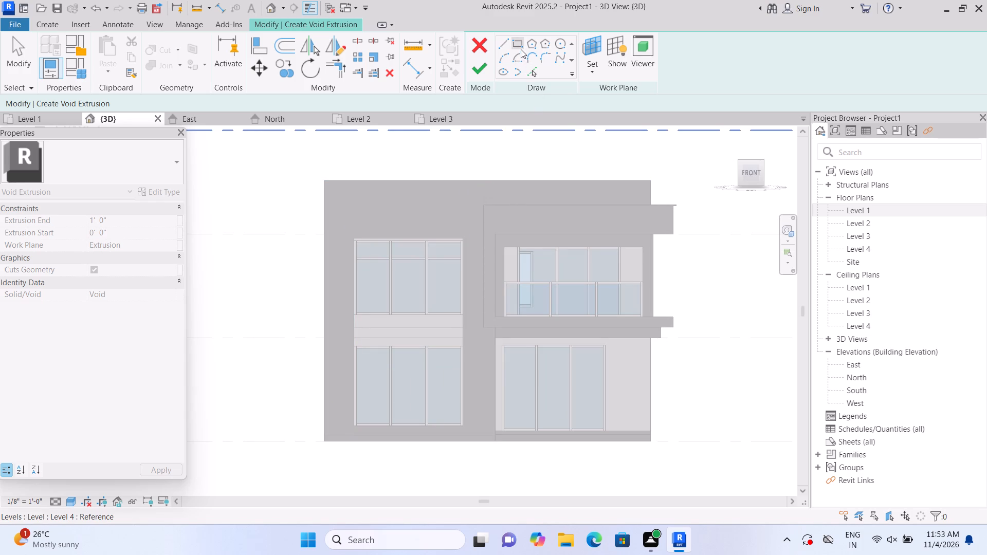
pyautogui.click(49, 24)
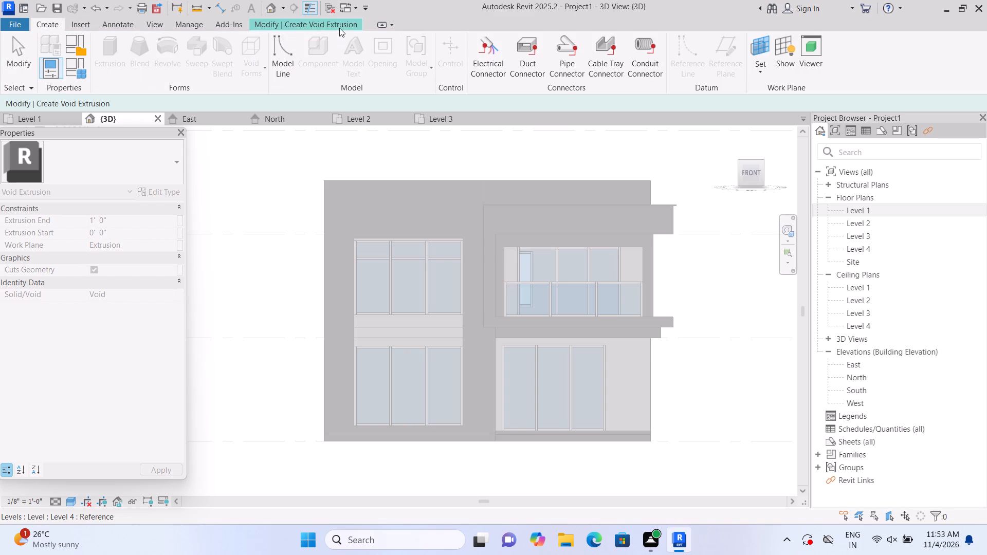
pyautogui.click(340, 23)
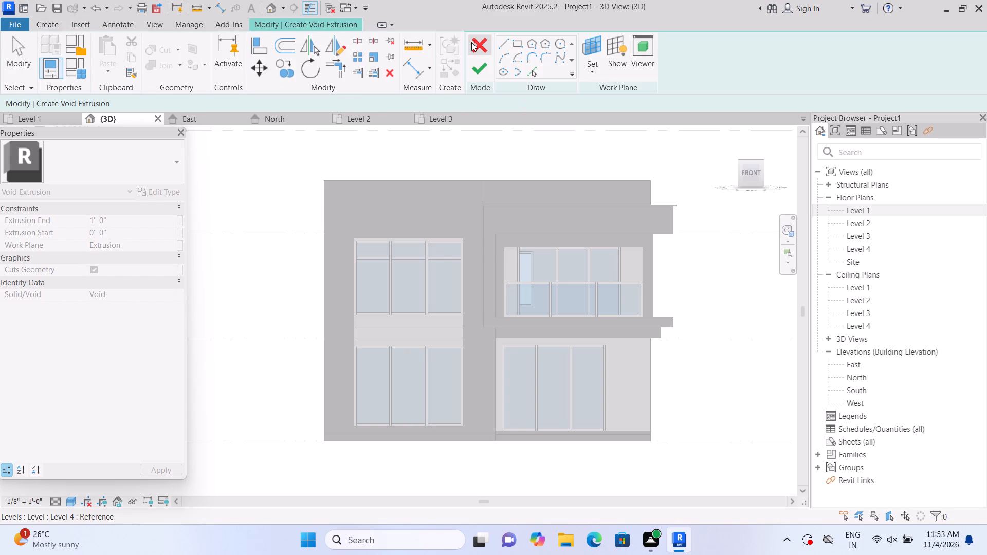
# Cancel the void extrusion and discard its sketch, staying in the in-place model editor.
pyautogui.click(471, 42)
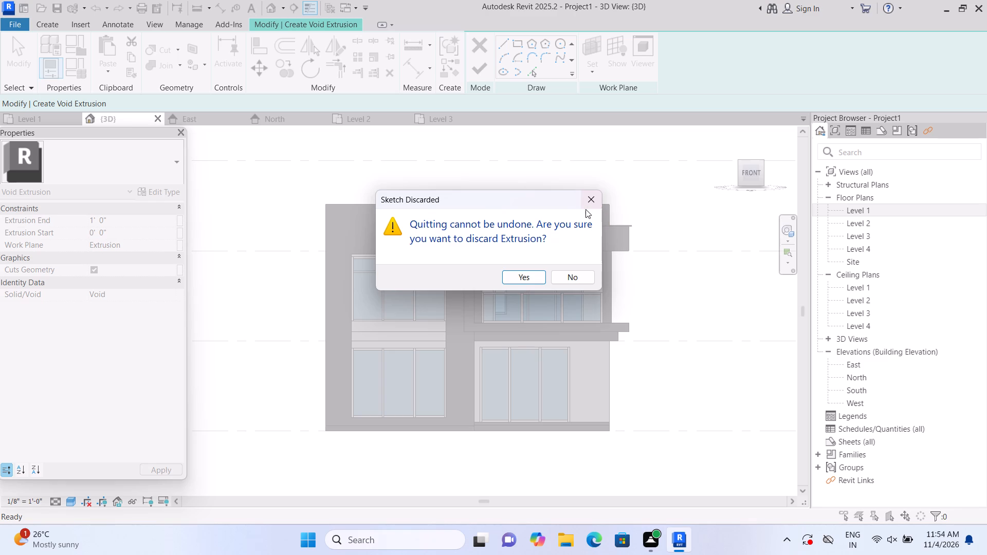
pyautogui.click(589, 208)
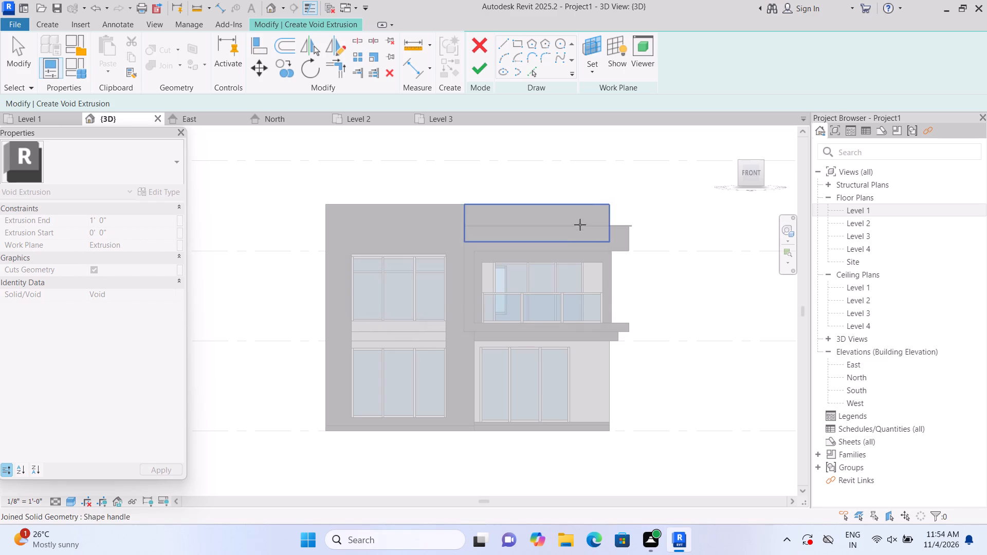
pyautogui.click(482, 50)
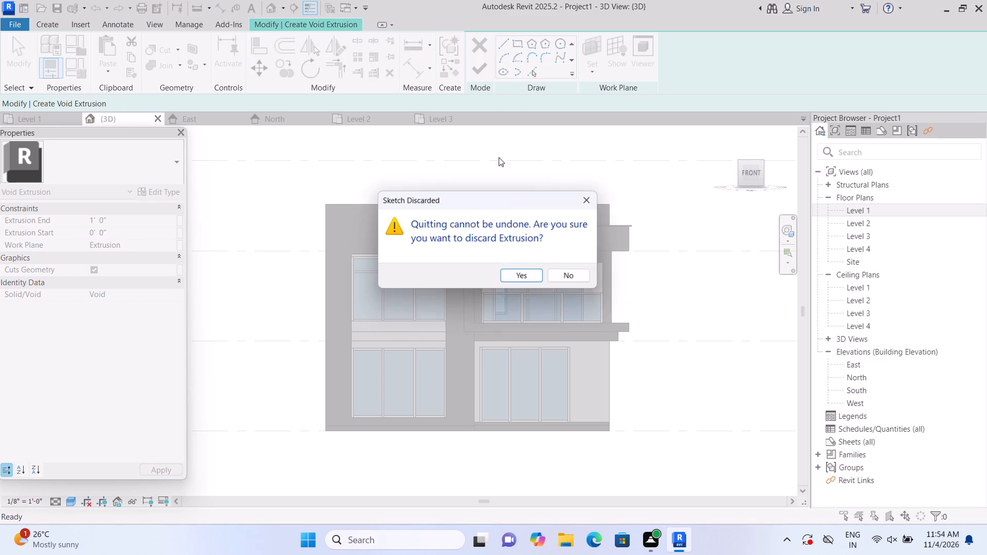
pyautogui.click(517, 275)
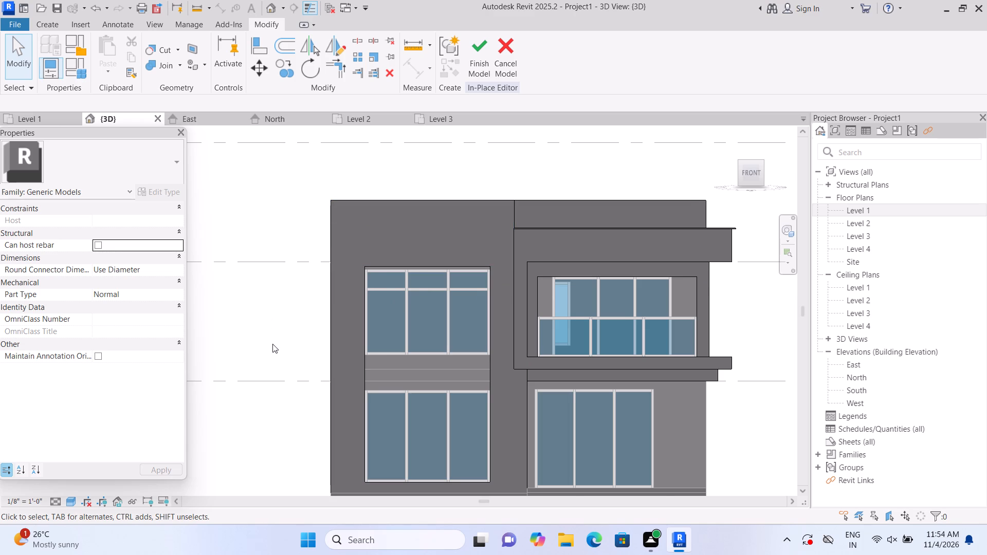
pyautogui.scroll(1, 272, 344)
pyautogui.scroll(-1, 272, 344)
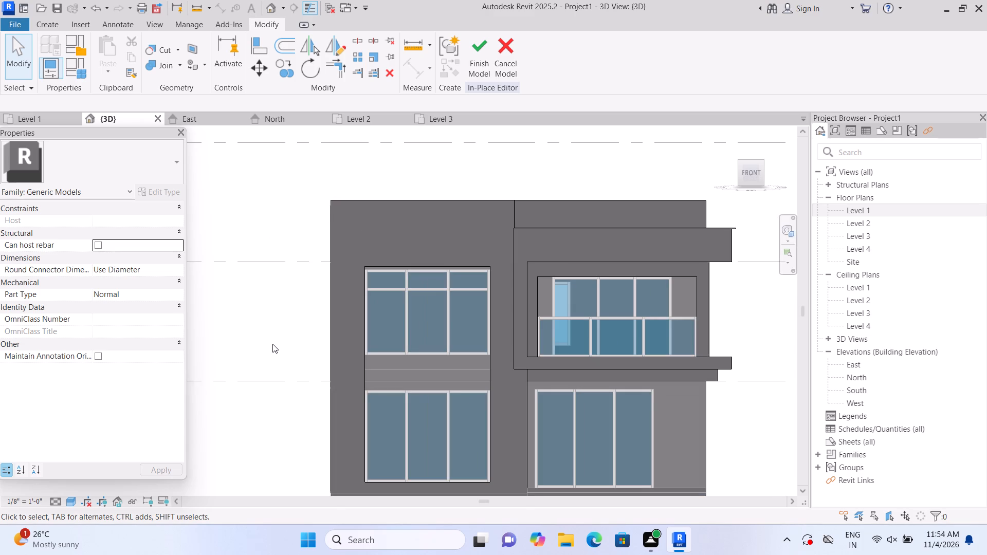
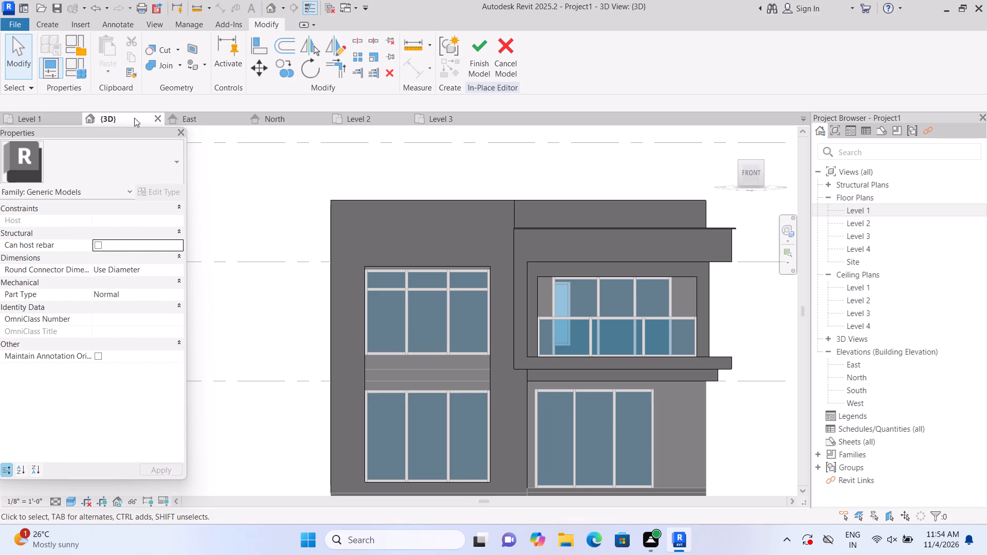
# Start a void extrusion and pick the front wall face above the tall window as its work plane.
pyautogui.click(52, 25)
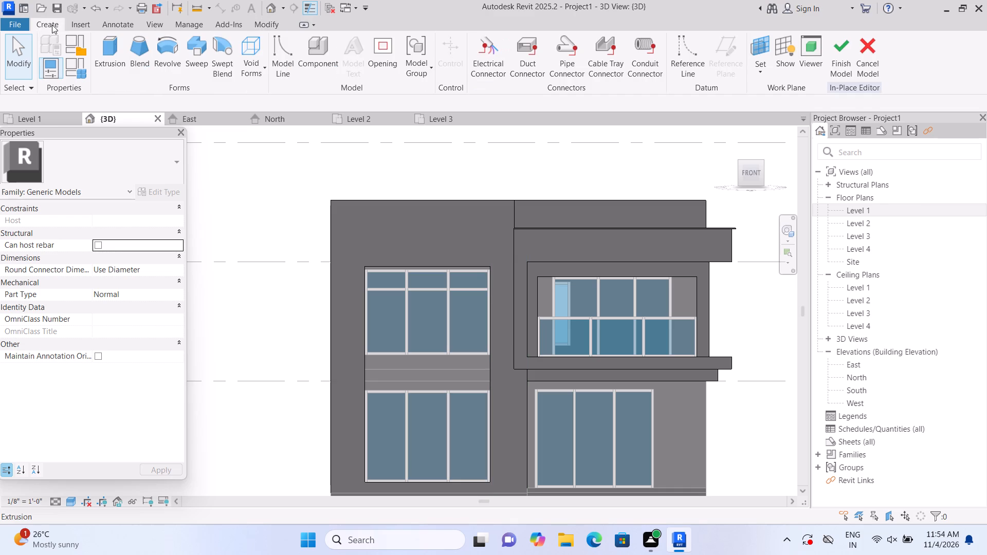
pyautogui.click(263, 68)
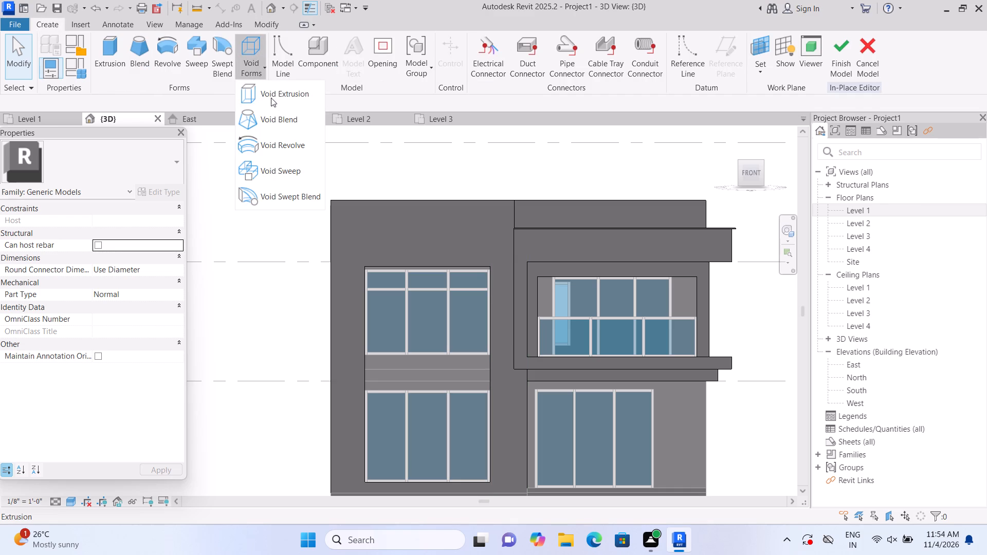
pyautogui.click(271, 98)
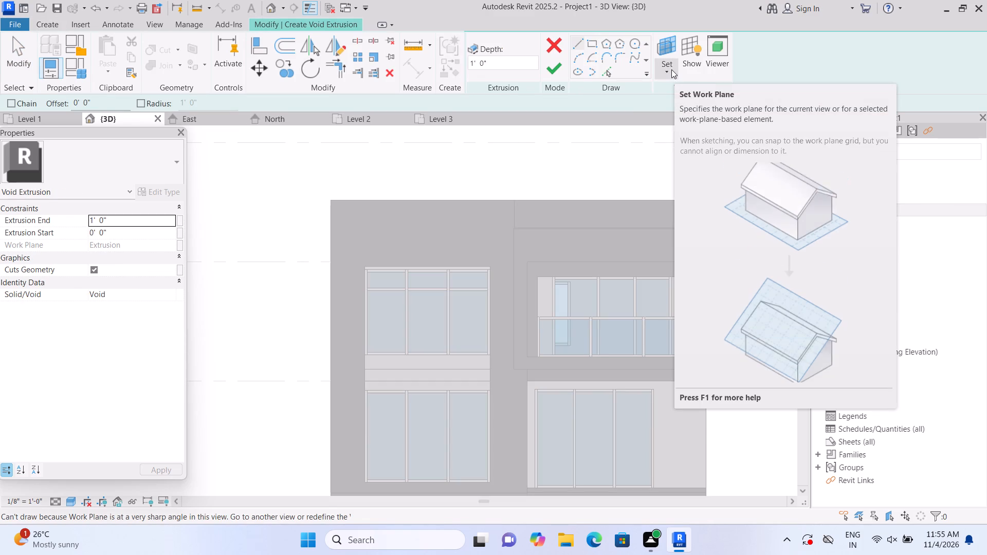
pyautogui.click(671, 69)
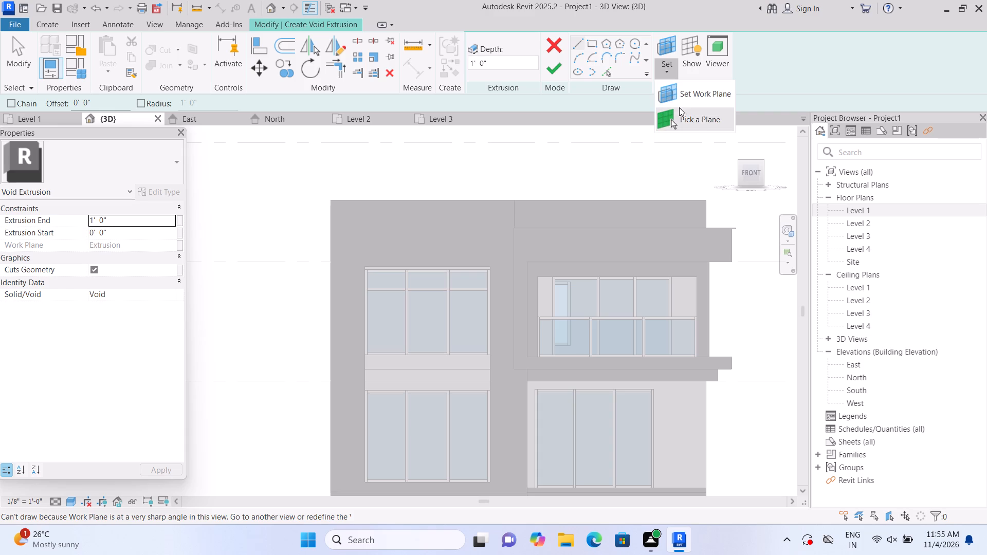
pyautogui.moveTo(680, 116); pyautogui.dragTo(678, 121)
pyautogui.doubleClick(461, 221)
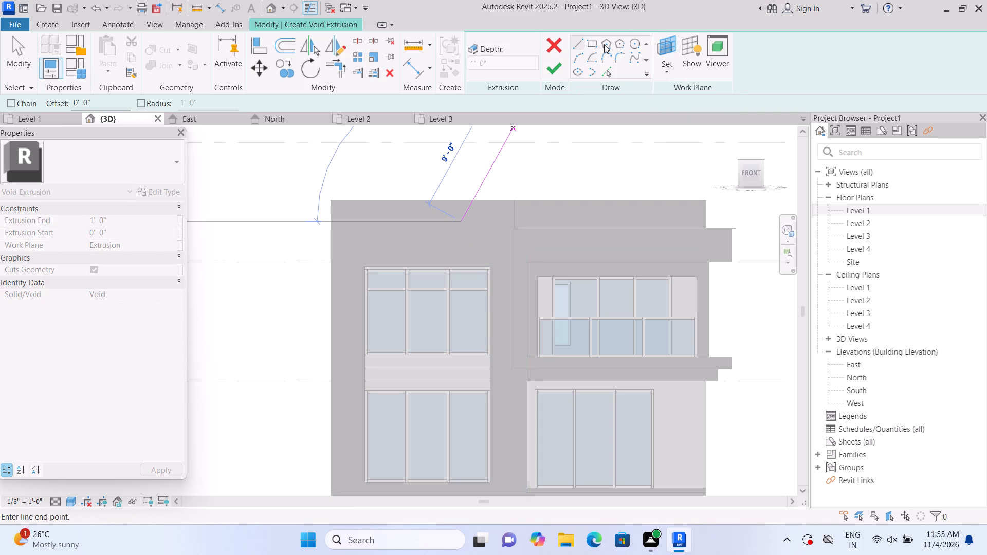
# Sketch a vertical rectangle about 3" wide and 5' 6 1/2" high from the upper window opening's left corner to the wall top.
pyautogui.click(593, 44)
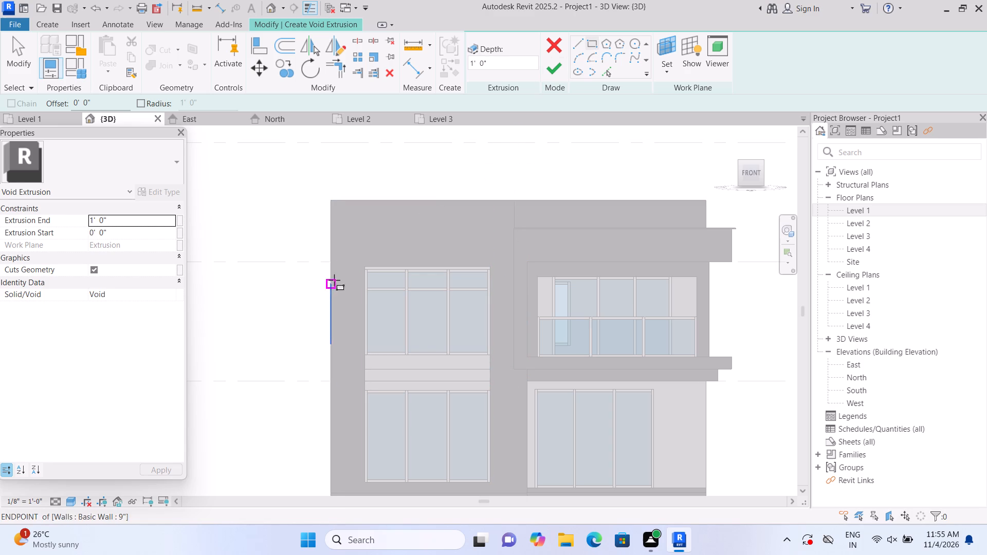
pyautogui.scroll(1, 342, 268)
pyautogui.click(367, 268)
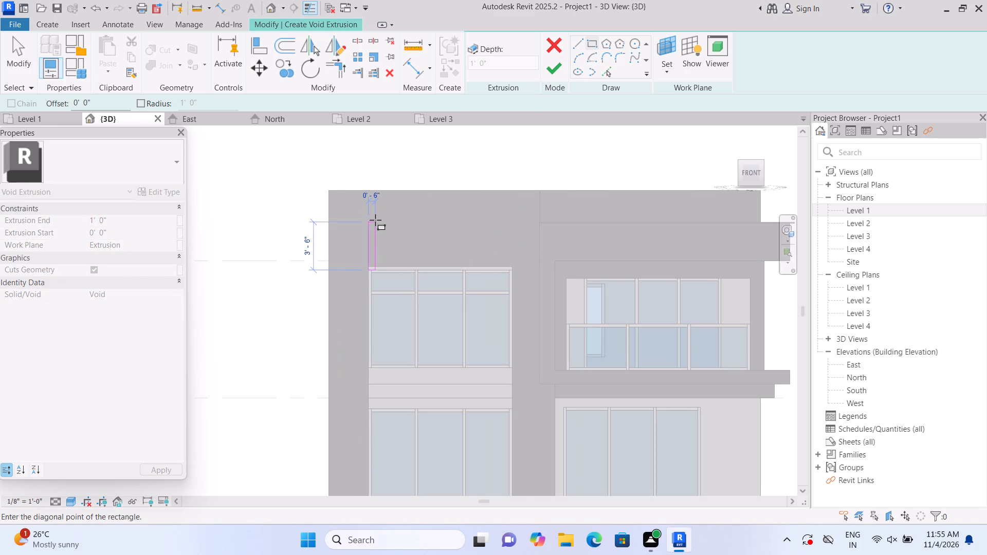
pyautogui.press('Escape')
pyautogui.scroll(4, 346, 291)
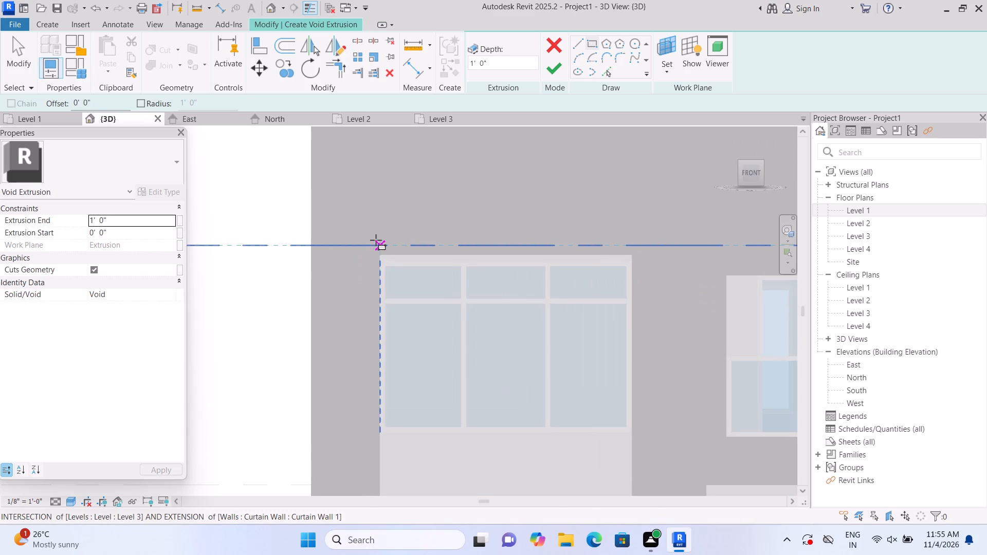
pyautogui.click(379, 249)
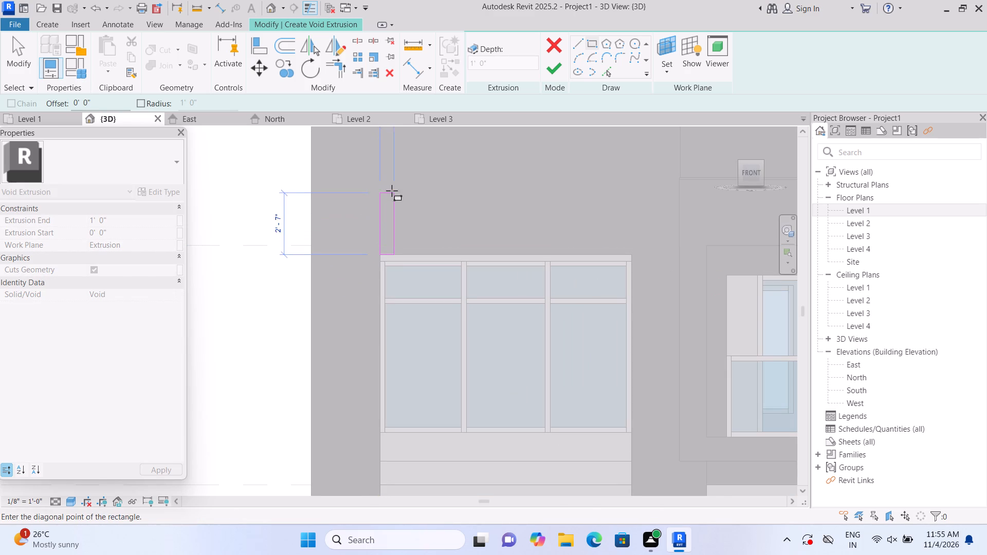
pyautogui.moveTo(392, 191); pyautogui.dragTo(387, 283, button='middle')
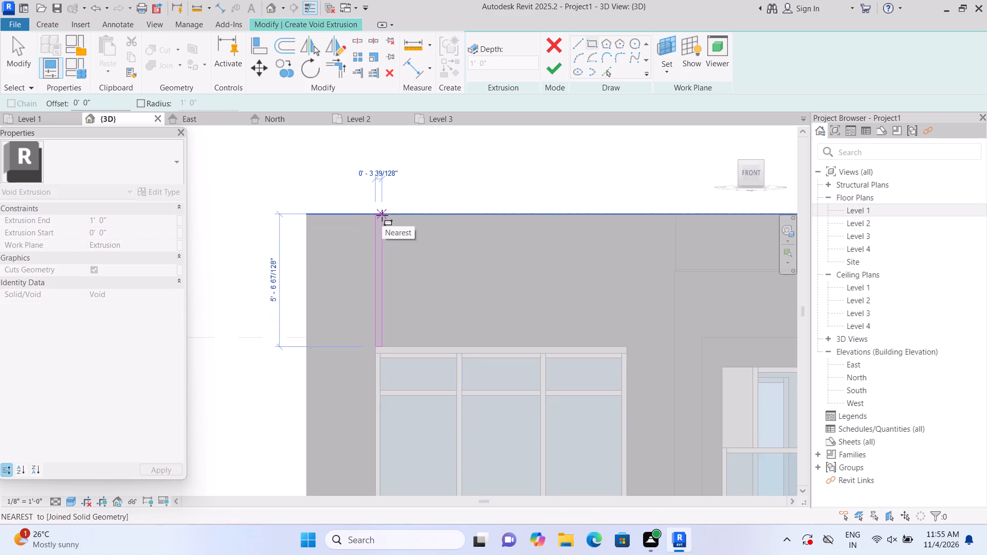
pyautogui.click(382, 215)
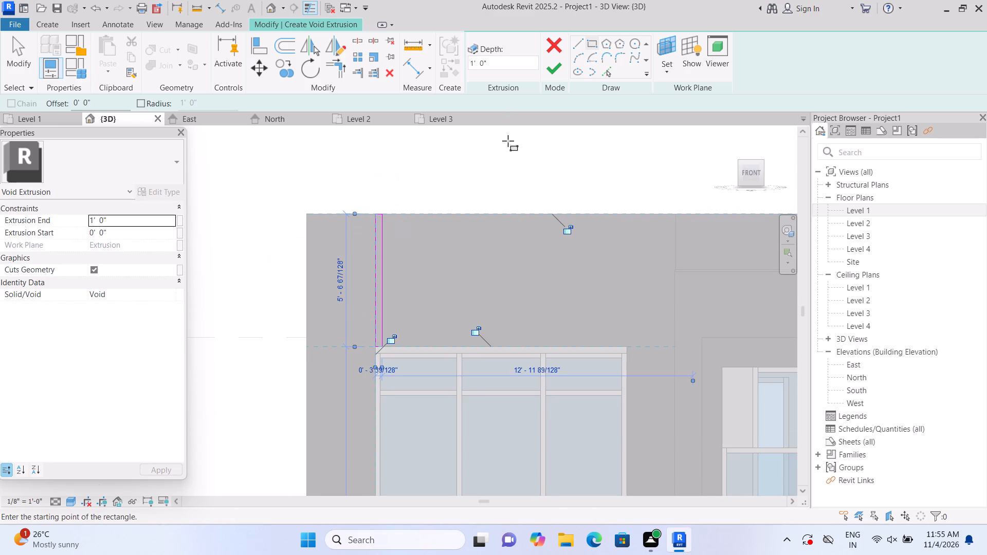
pyautogui.press('Escape')
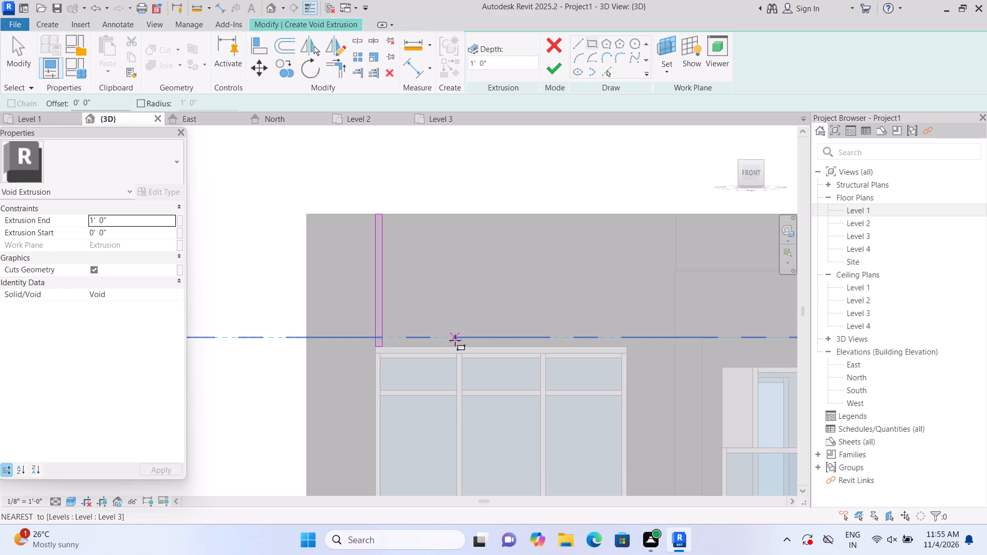
# Sketch two more vertical strips, about 4" and 4 3/8" wide, from above the window's mullions to the wall top, and finish the sketch.
pyautogui.click(454, 346)
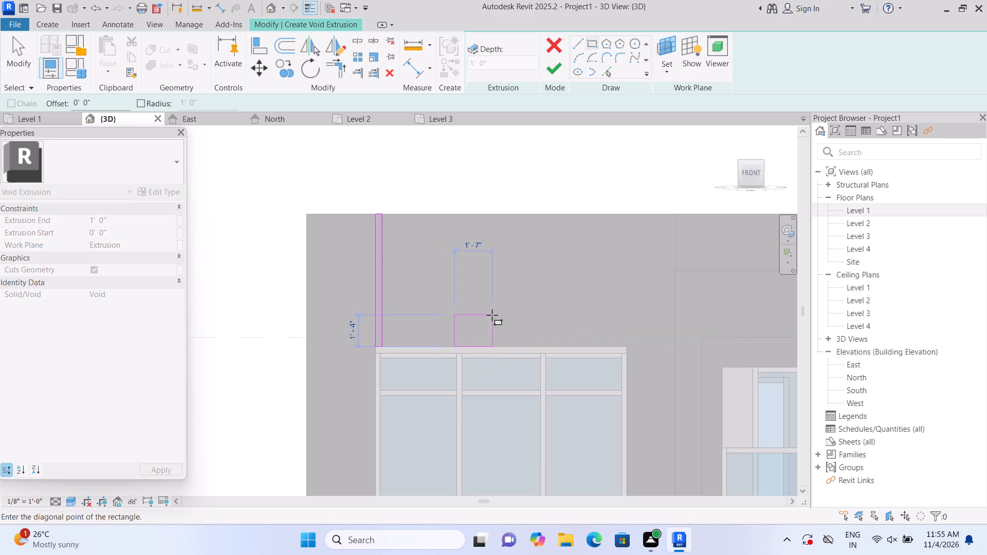
pyautogui.click(462, 215)
pyautogui.press('Escape')
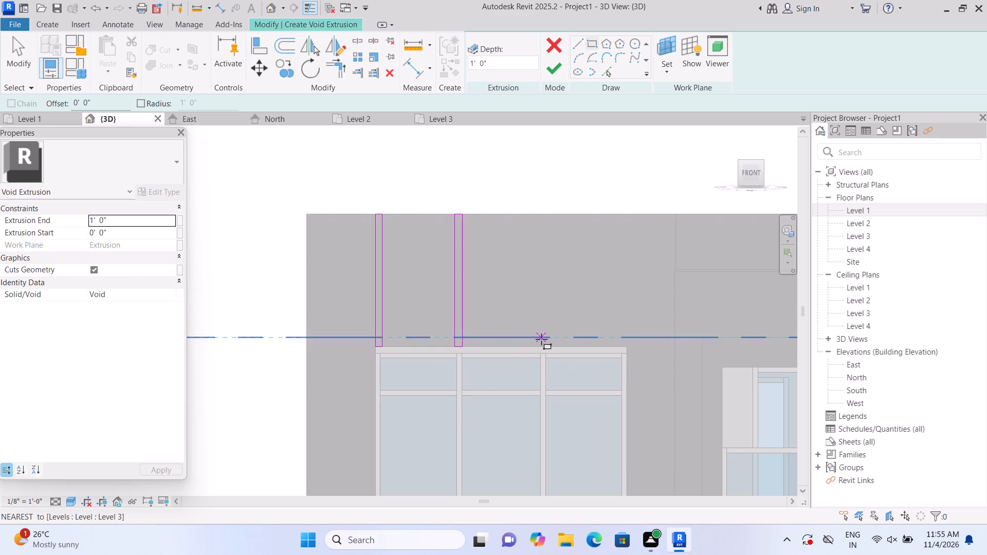
pyautogui.click(542, 344)
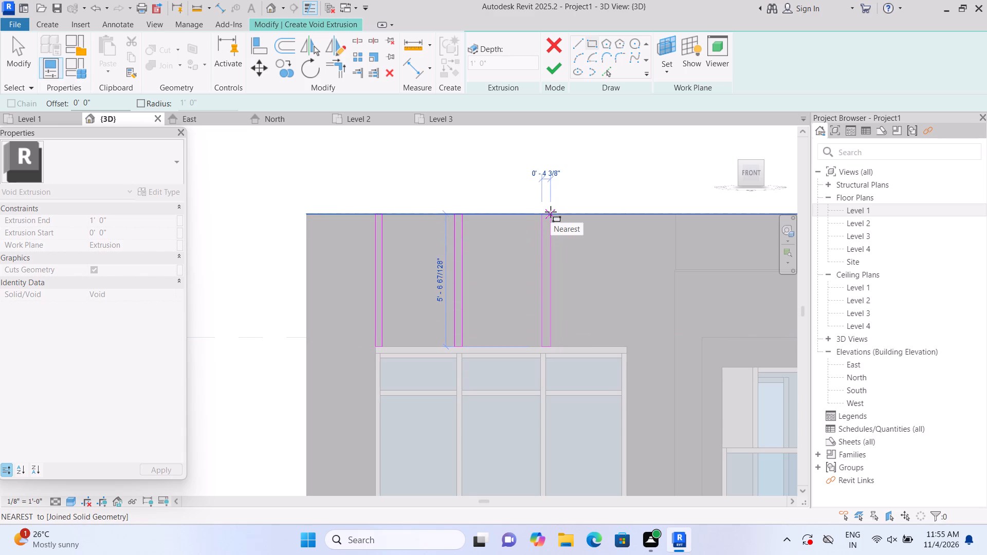
pyautogui.click(551, 212)
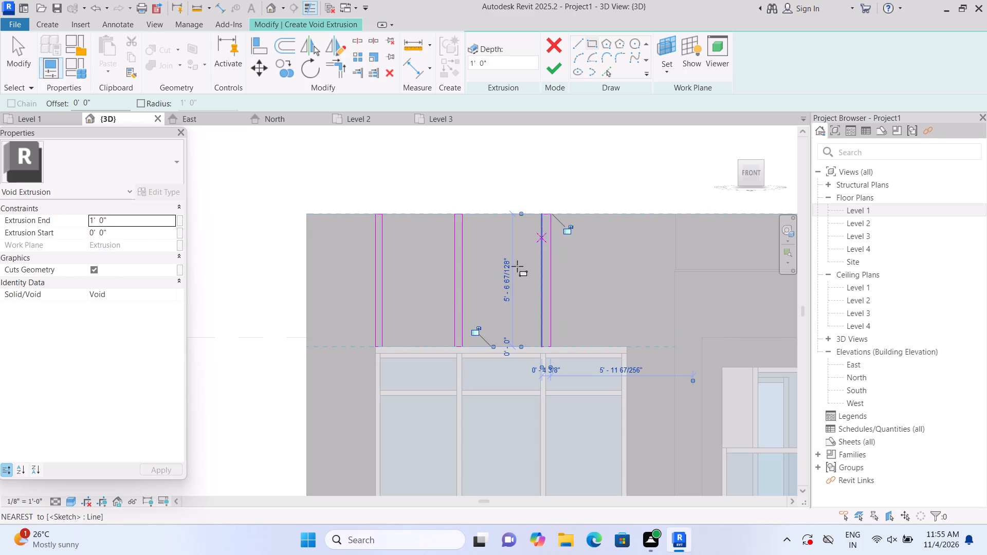
pyautogui.click(559, 73)
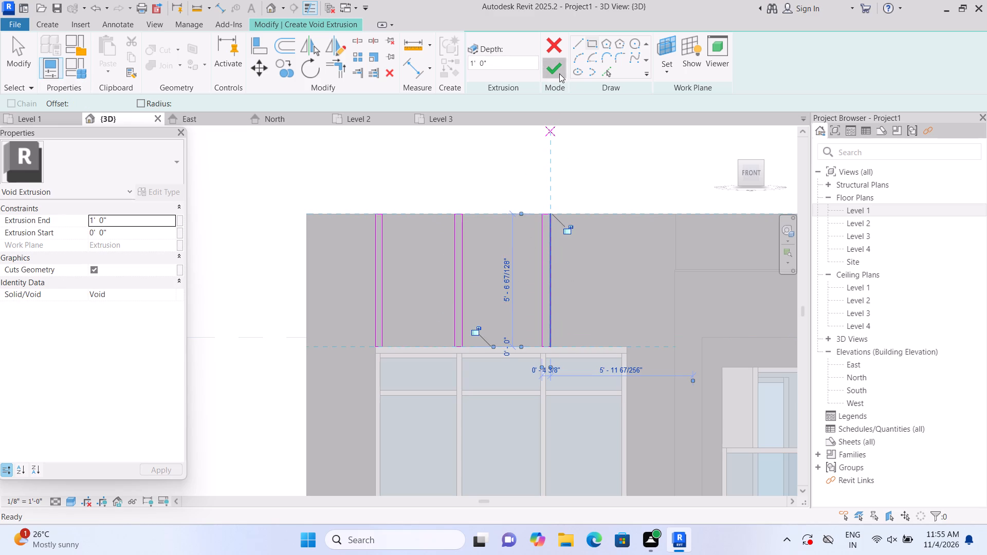
# Set the void extrusion's end to 2".
pyautogui.click(158, 220)
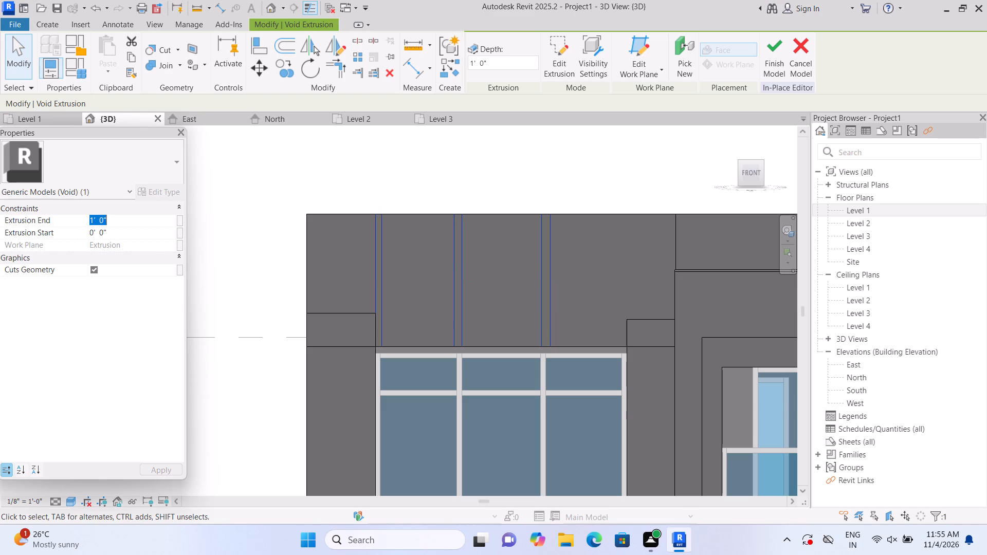
pyautogui.press('BackSpace')
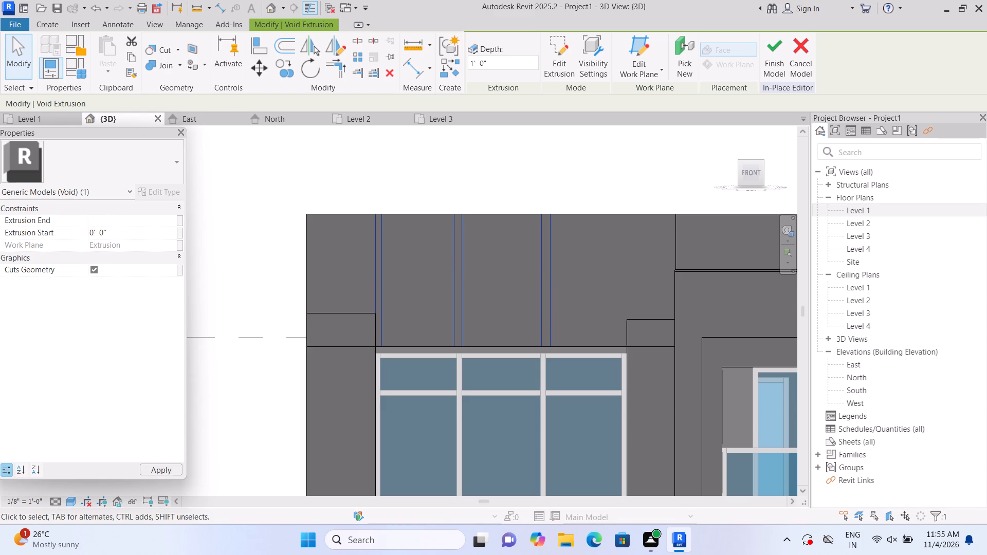
pyautogui.press('2')
pyautogui.hotkey('shift', '"')
pyautogui.press('Return')
pyautogui.click(200, 249)
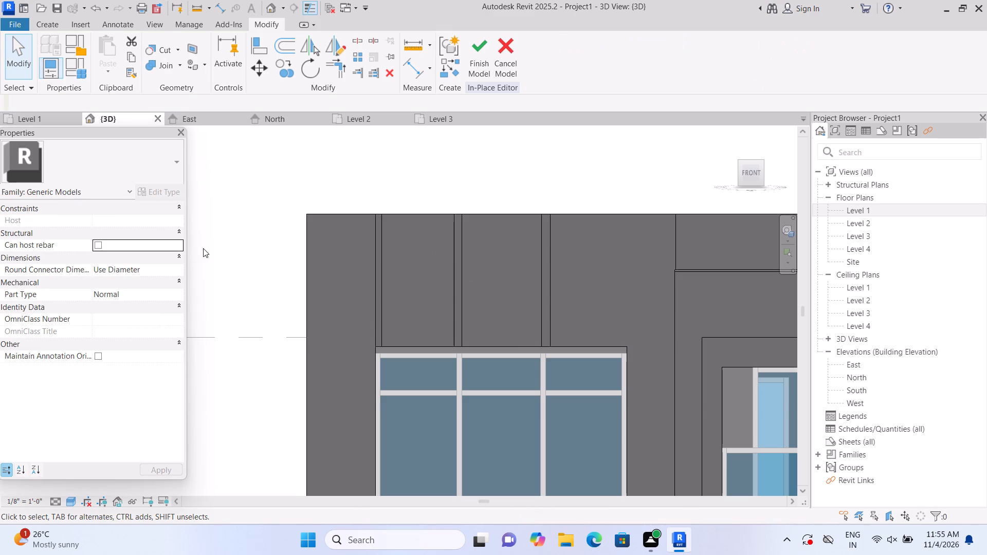
# Start a second void extrusion and pick the front wall face between the vertical grooves as its work plane.
pyautogui.scroll(-2, 206, 247)
pyautogui.moveTo(218, 268); pyautogui.dragTo(232, 218, button='middle')
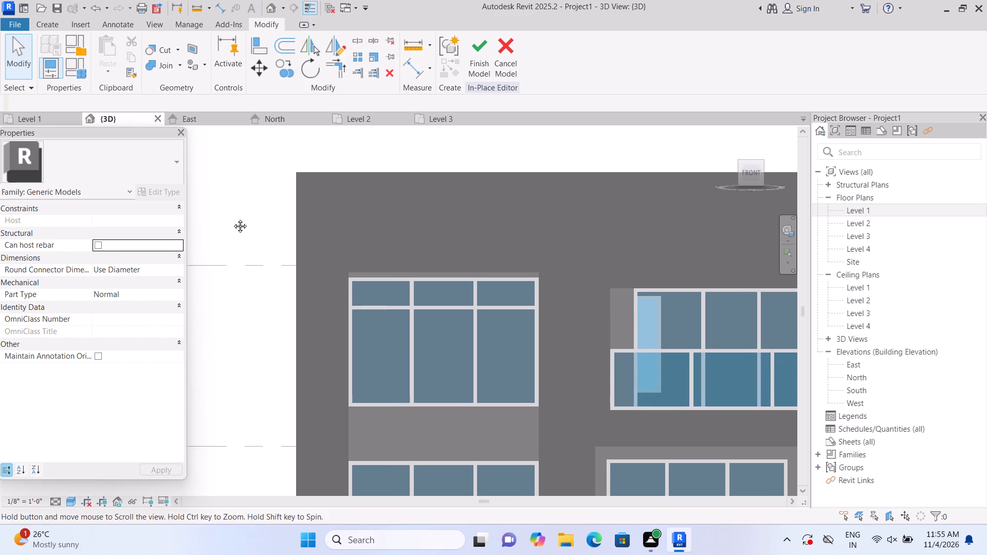
pyautogui.moveTo(232, 218); pyautogui.dragTo(232, 216, button='middle')
pyautogui.click(44, 26)
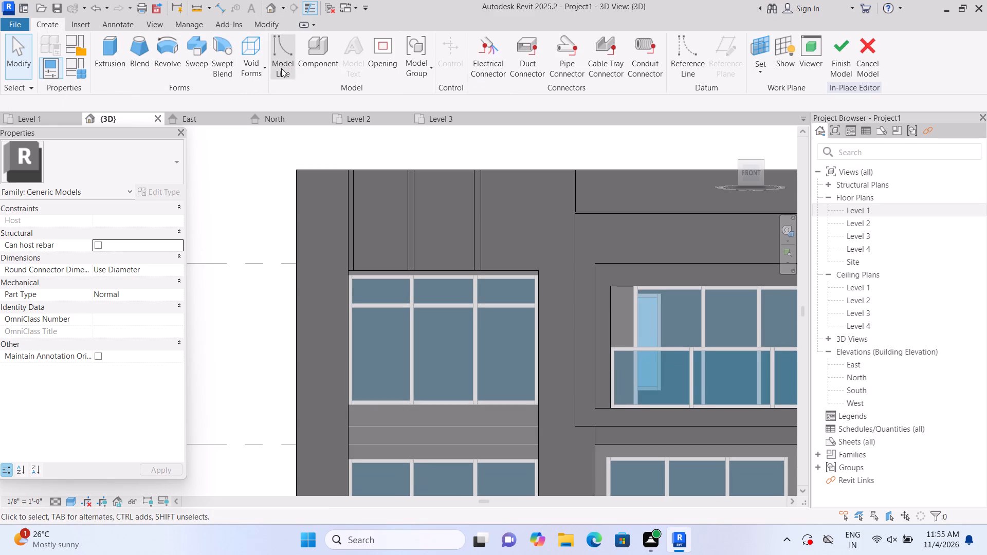
pyautogui.click(265, 66)
pyautogui.click(267, 94)
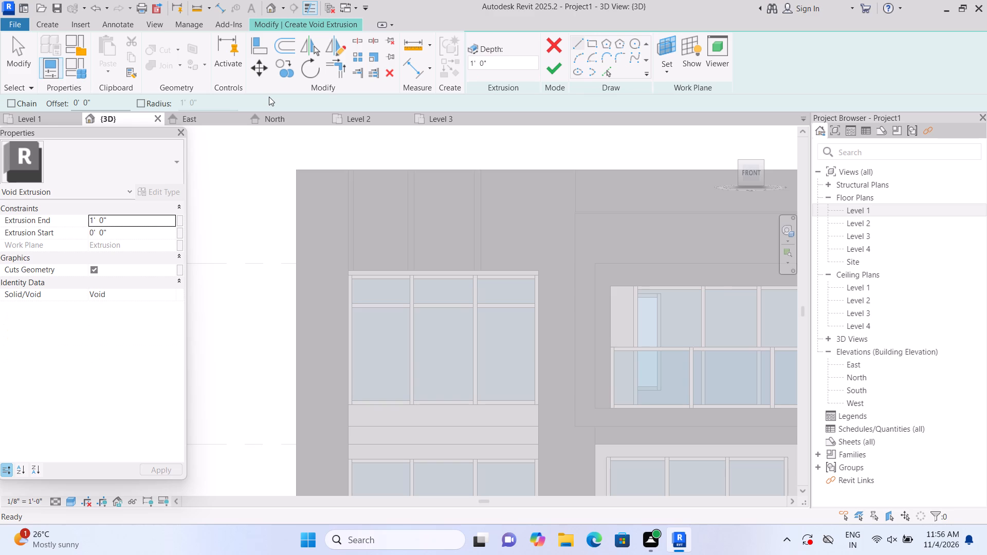
pyautogui.click(661, 70)
pyautogui.click(665, 116)
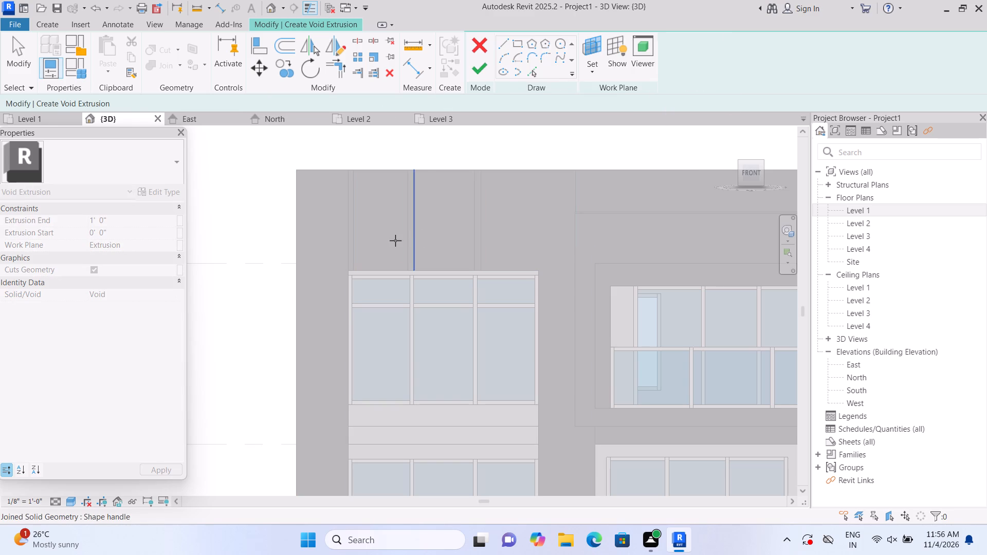
pyautogui.click(395, 240)
# Sketch a thin horizontal rectangle from the upper window opening's top-left corner to the wall's outer edge.
pyautogui.click(592, 45)
pyautogui.moveTo(441, 224); pyautogui.dragTo(433, 173, button='middle')
pyautogui.scroll(3, 323, 230)
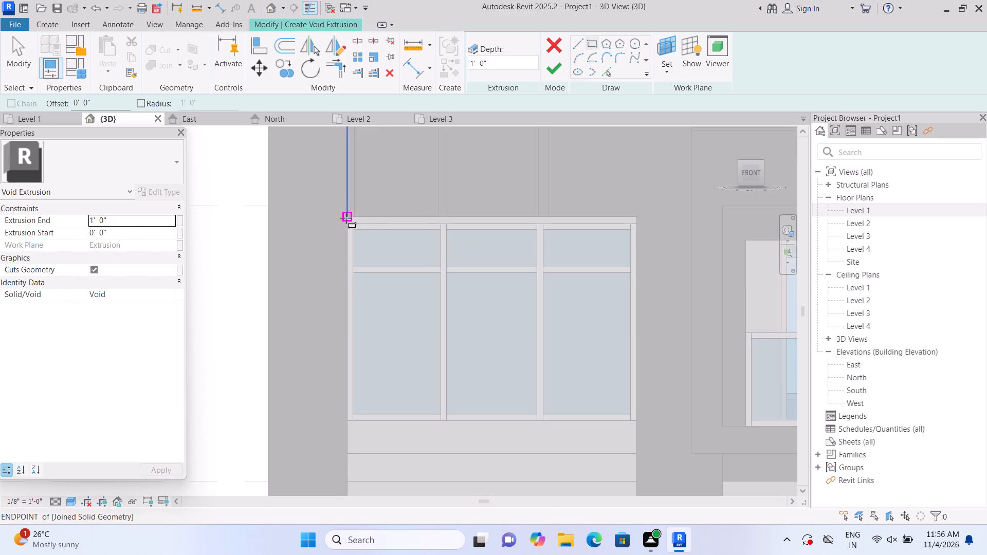
pyautogui.click(346, 218)
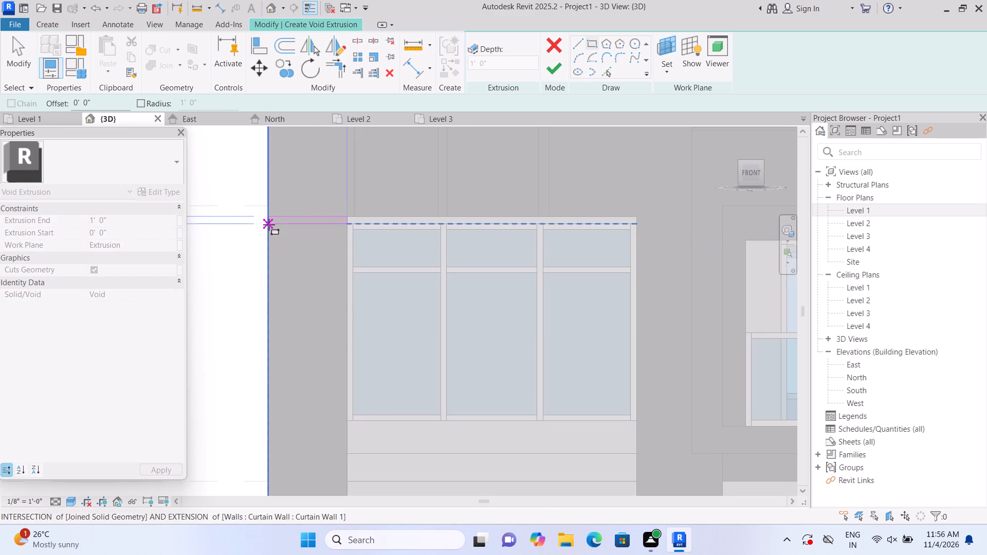
pyautogui.click(269, 225)
pyautogui.press('Escape')
pyautogui.scroll(-2, 289, 285)
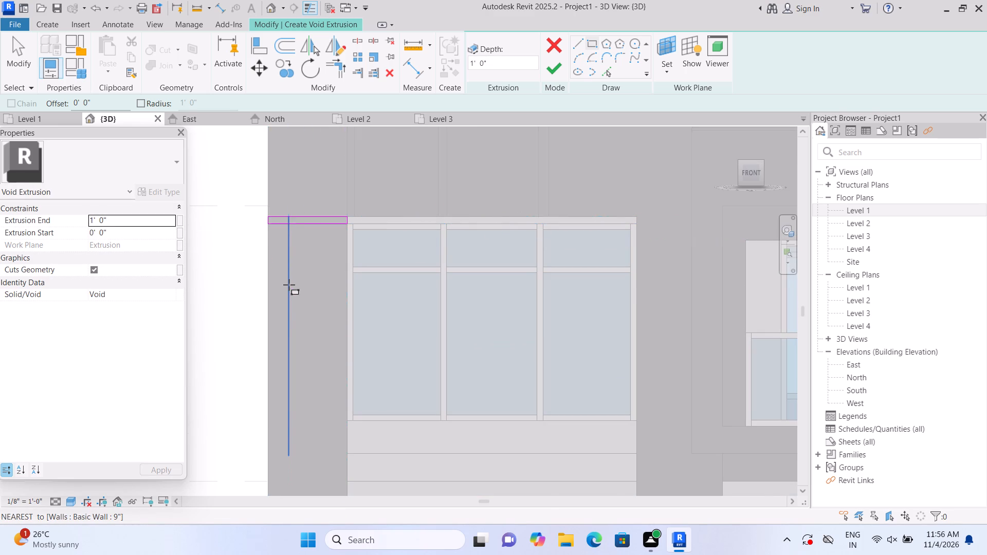
# Sketch a thin horizontal rectangle about 12' 6" long above the window, from the wall's outer edge to the projecting balcony frame.
pyautogui.moveTo(296, 283); pyautogui.dragTo(272, 353, button='middle')
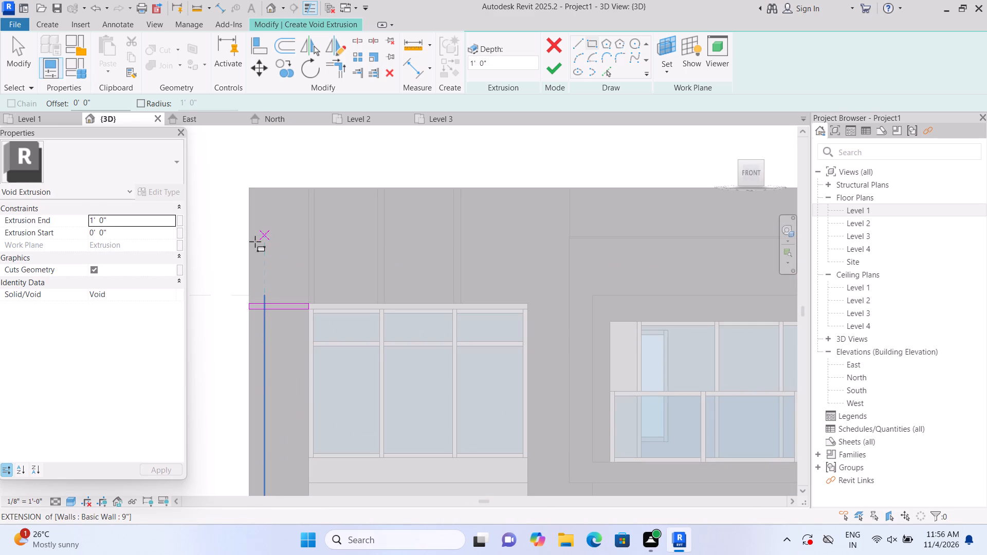
pyautogui.click(252, 243)
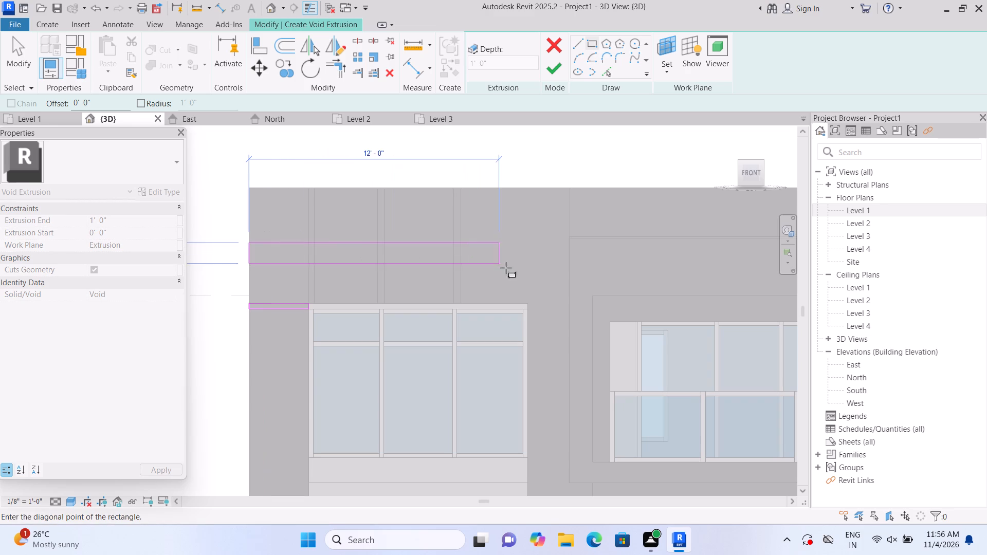
pyautogui.scroll(2, 566, 251)
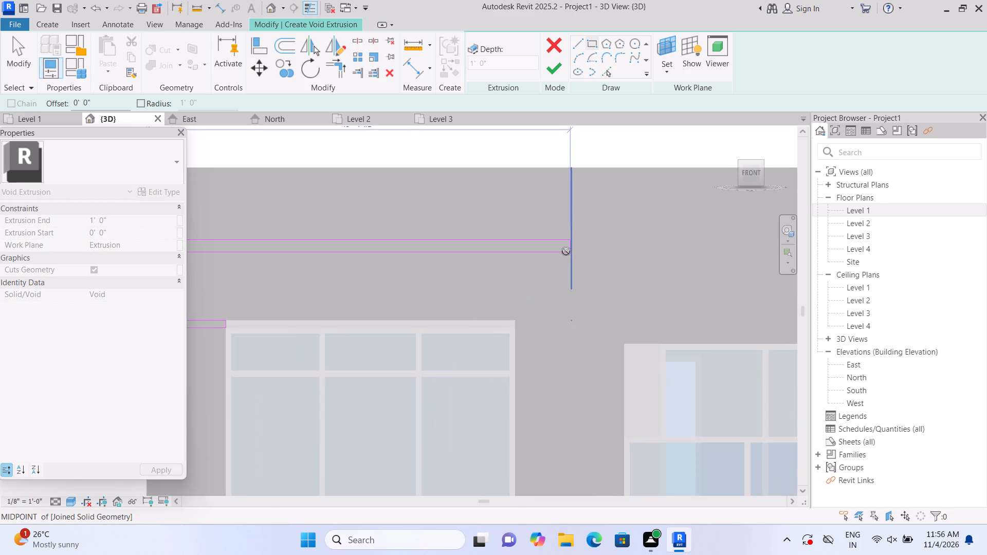
pyautogui.scroll(2, 566, 251)
pyautogui.click(569, 248)
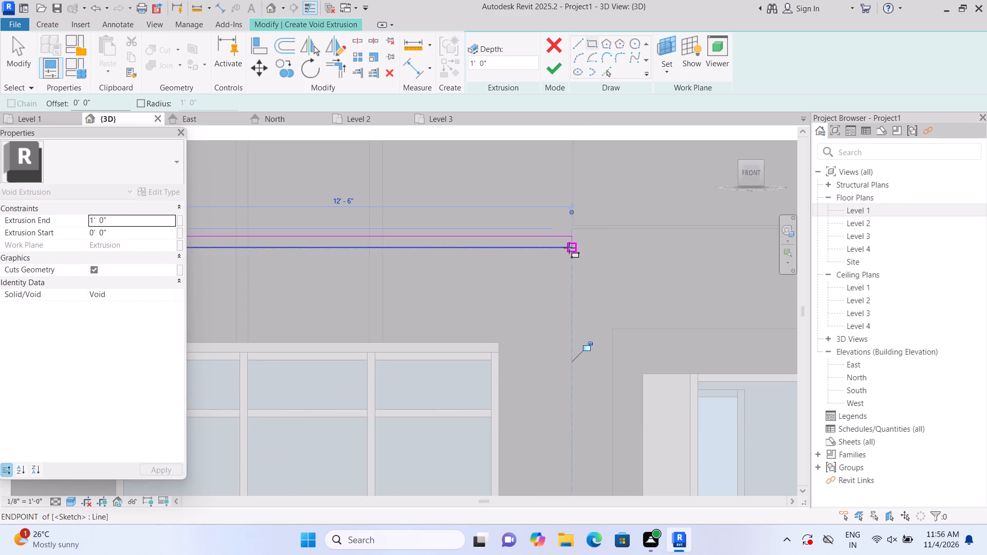
pyautogui.press('Escape')
# Sketch a thin horizontal rectangle about 2' 10 1/2" long from the wall's outer edge to the upper window, below the window-top rectangle.
pyautogui.scroll(-10, 555, 260)
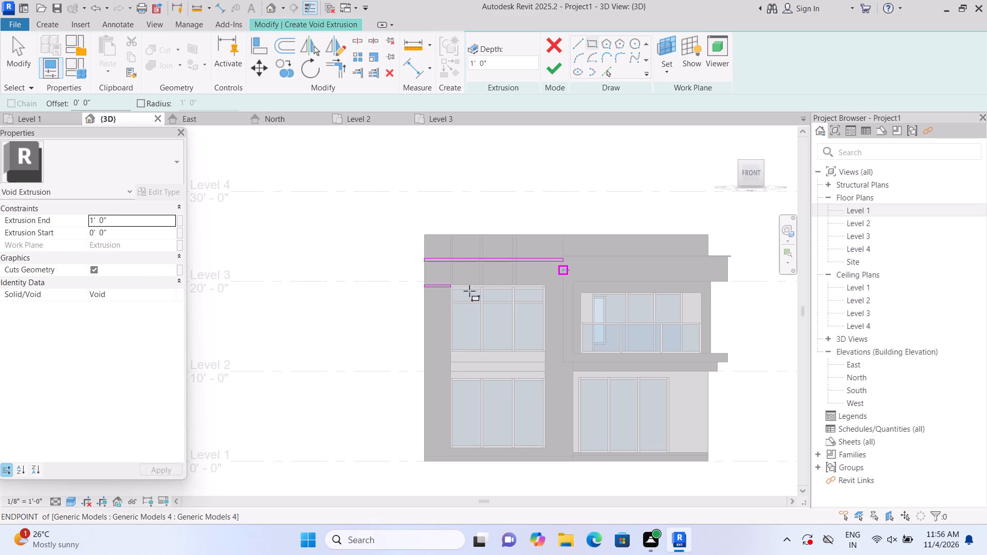
pyautogui.moveTo(288, 343); pyautogui.dragTo(234, 261, button='middle')
pyautogui.scroll(2, 380, 231)
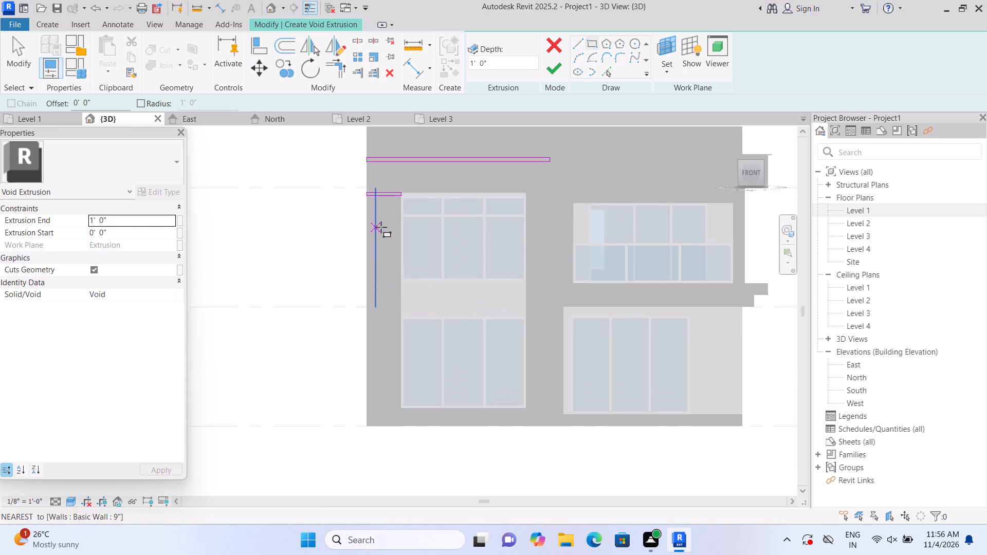
pyautogui.moveTo(381, 227); pyautogui.dragTo(385, 306, button='middle')
pyautogui.scroll(3, 395, 315)
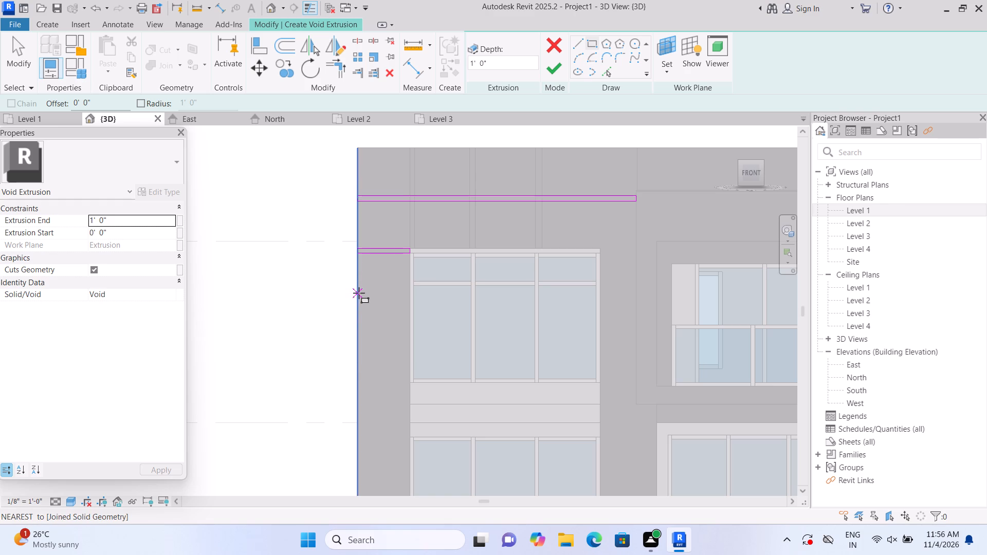
pyautogui.doubleClick(359, 293)
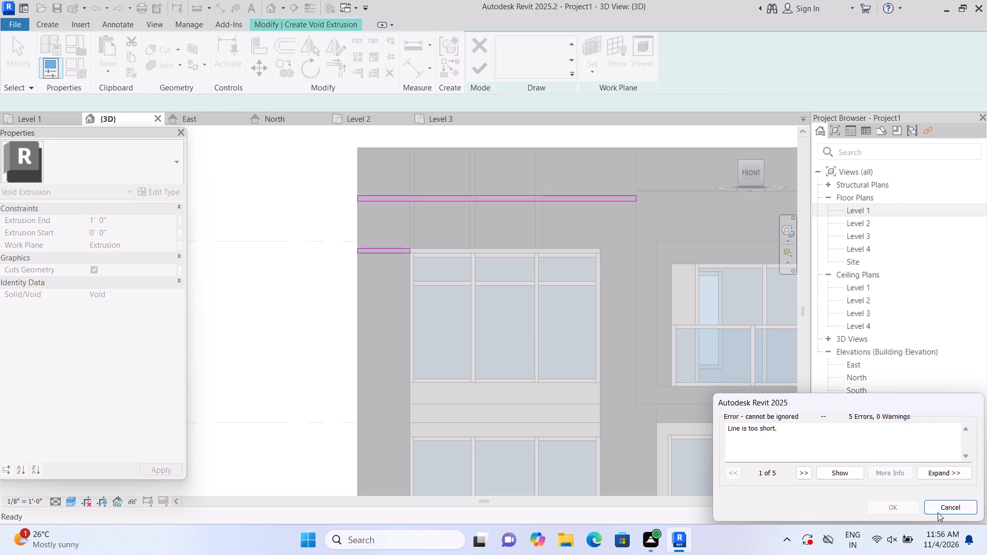
pyautogui.click(938, 511)
pyautogui.click(516, 43)
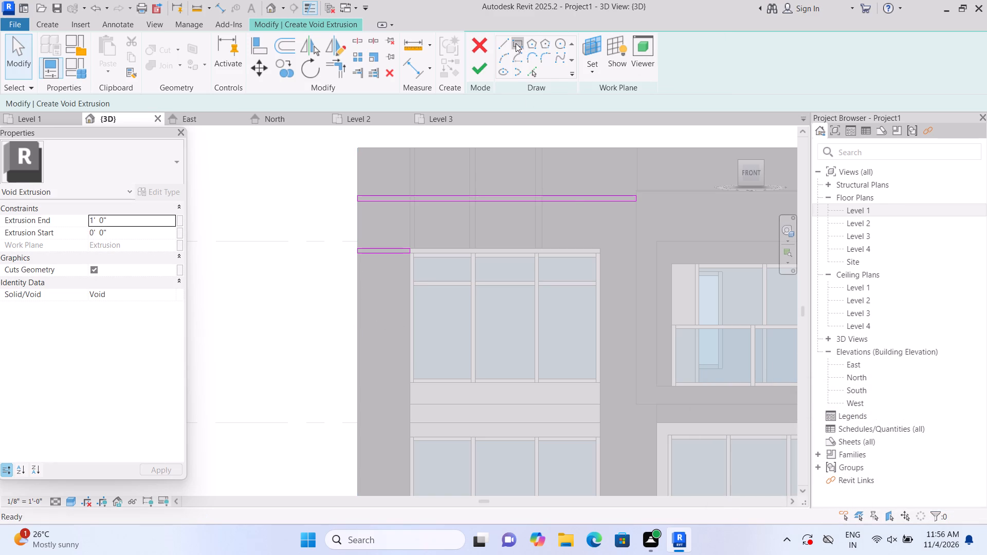
pyautogui.click(361, 294)
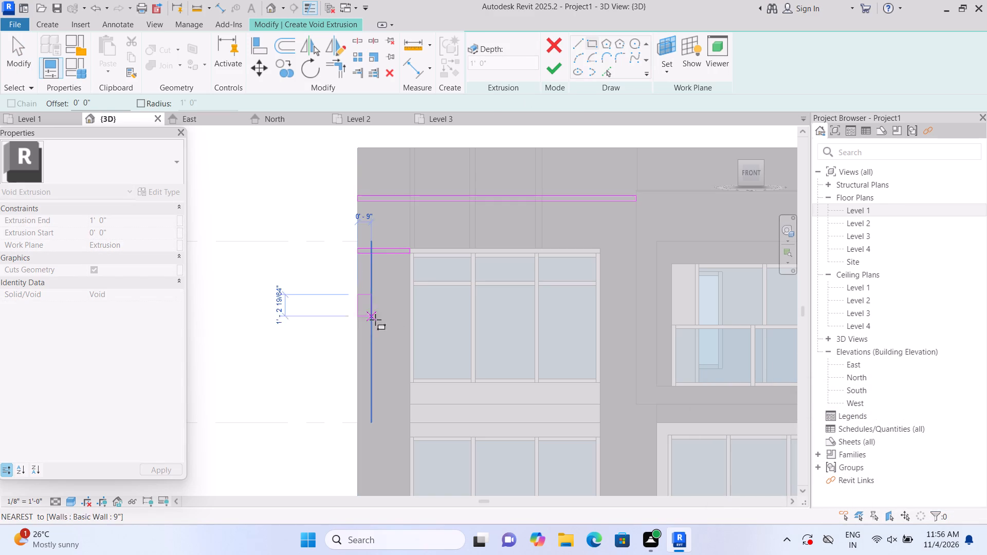
pyautogui.scroll(2, 412, 307)
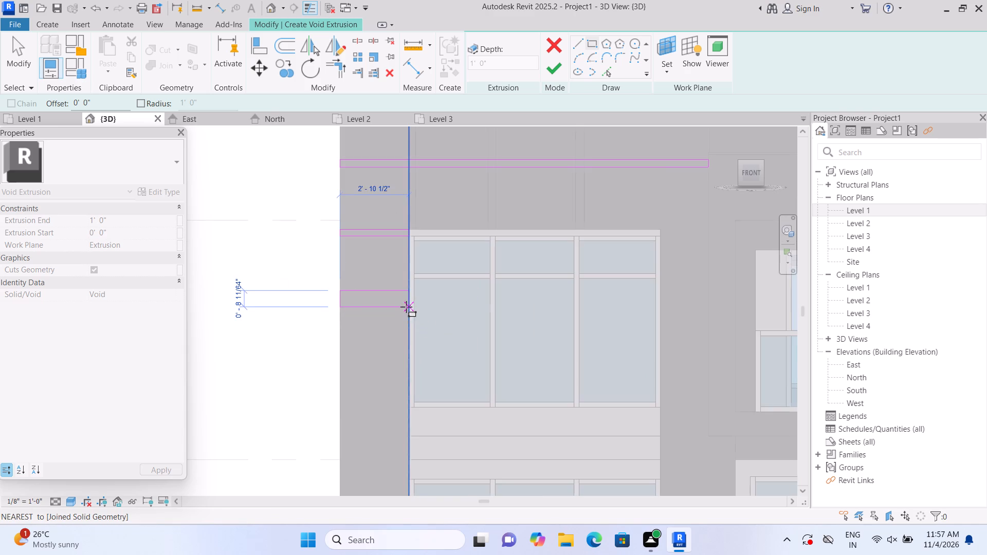
pyautogui.scroll(5, 406, 301)
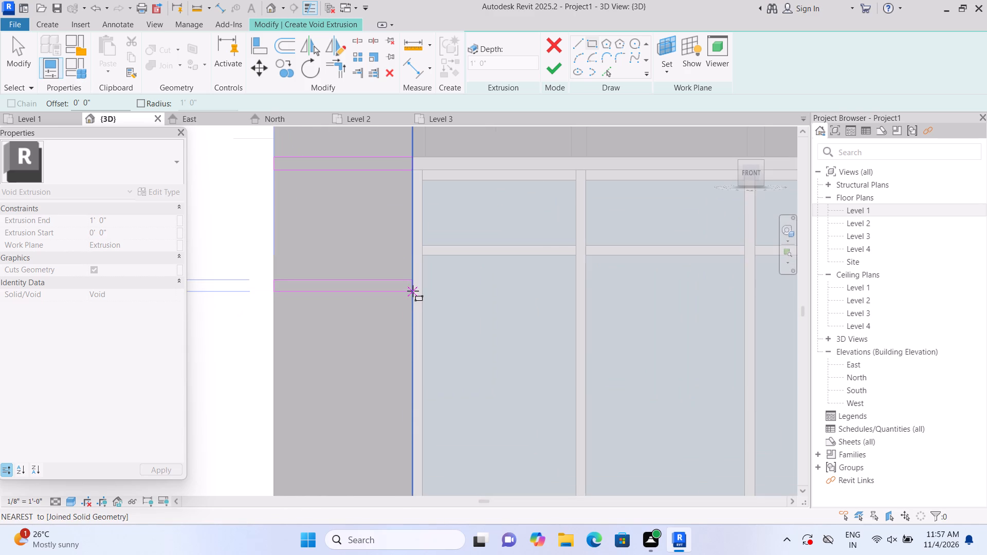
pyautogui.click(413, 289)
pyautogui.press('Escape')
# Sketch two more thin rectangles about 2' 10 1/2" long across the outer wall strip, spaced down to near the upper window's bottom.
pyautogui.moveTo(374, 354); pyautogui.dragTo(374, 306, button='middle')
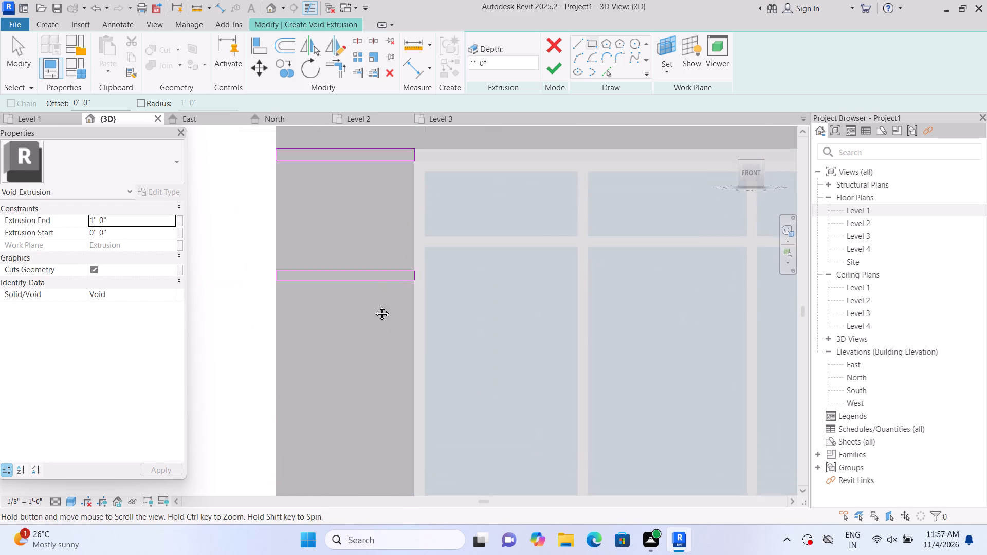
pyautogui.moveTo(374, 306); pyautogui.dragTo(374, 217, button='middle')
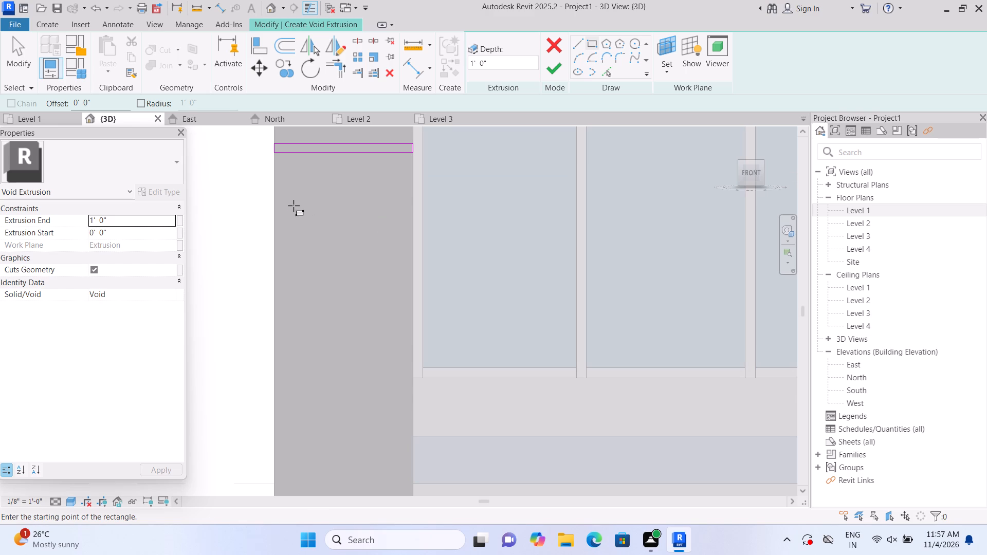
pyautogui.click(274, 247)
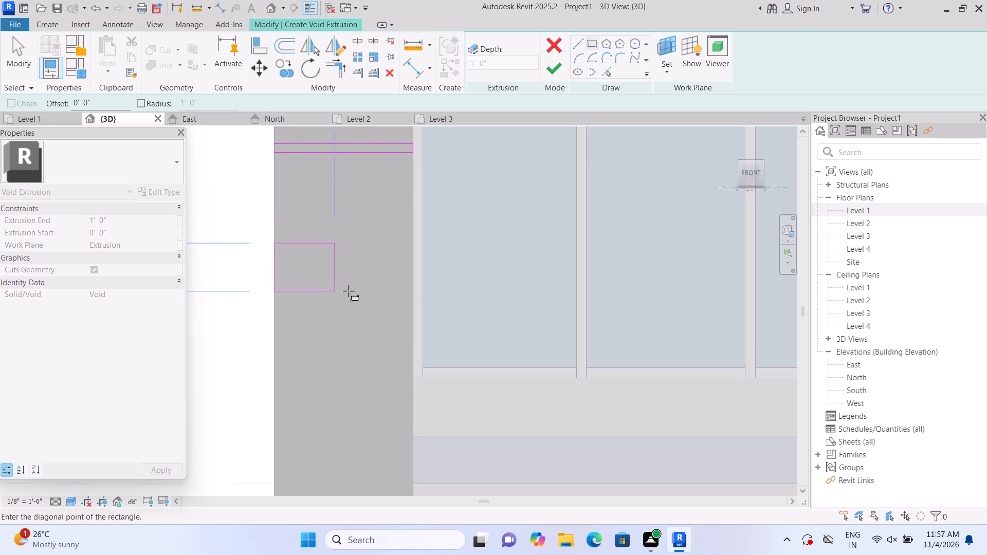
pyautogui.click(413, 254)
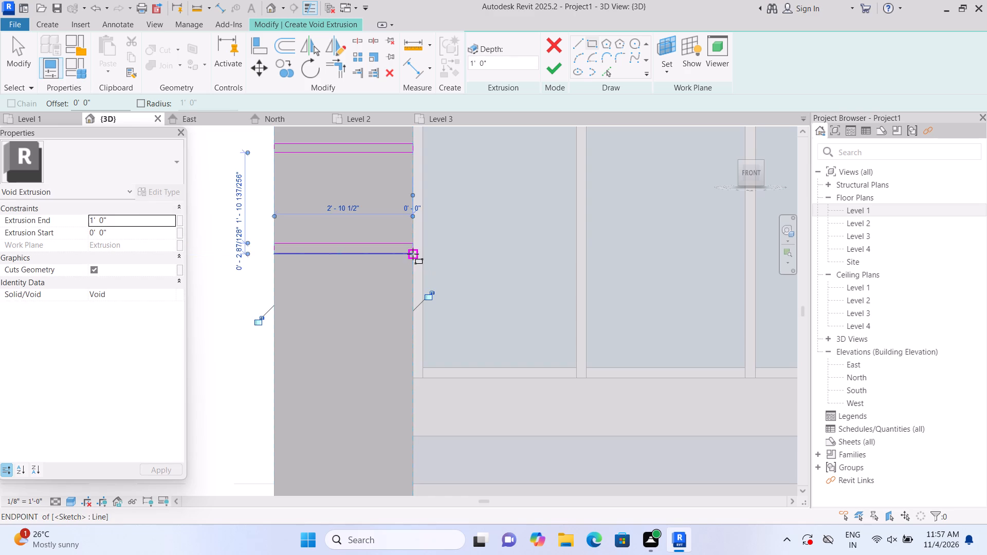
pyautogui.press('Escape')
pyautogui.moveTo(332, 344); pyautogui.dragTo(315, 269, button='middle')
pyautogui.moveTo(315, 260); pyautogui.dragTo(319, 199, button='middle')
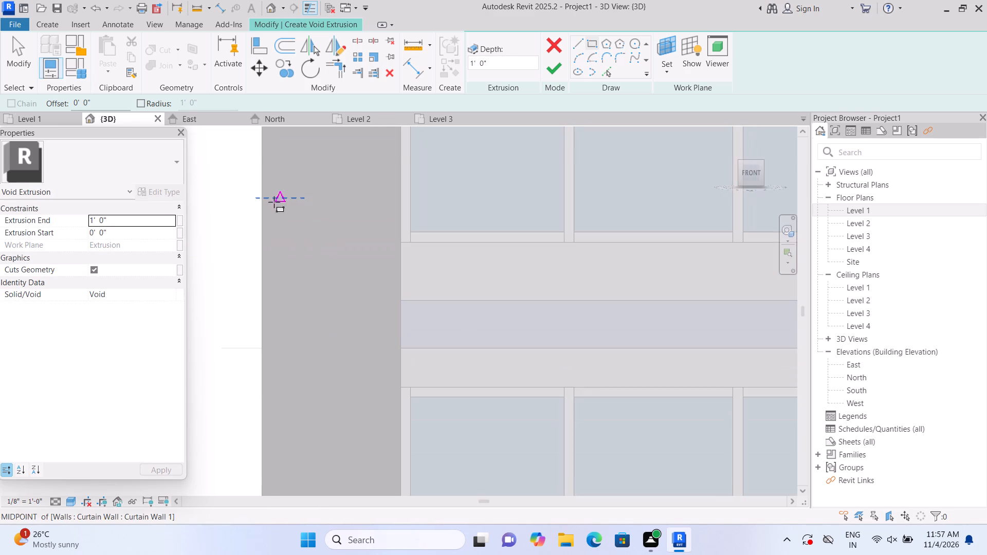
pyautogui.click(265, 186)
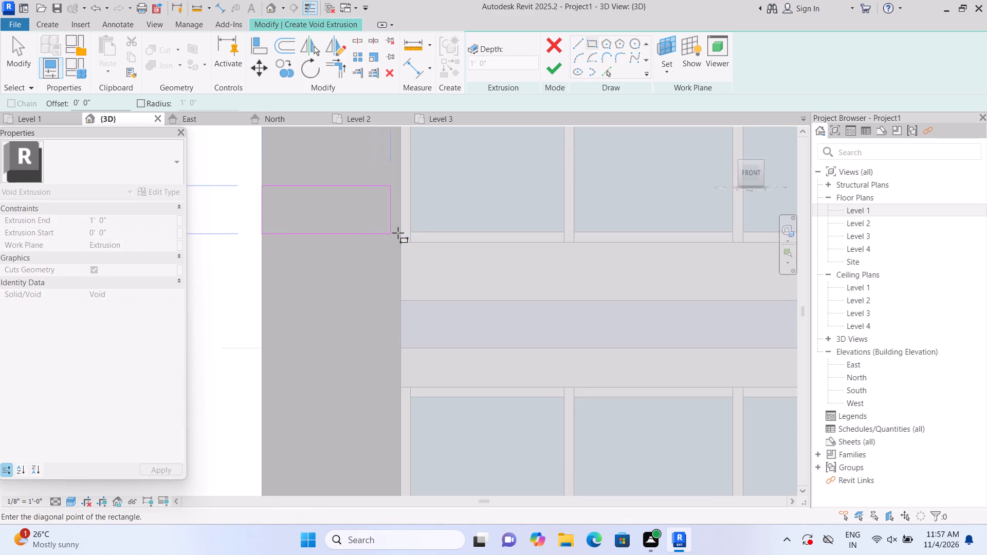
pyautogui.scroll(2, 403, 195)
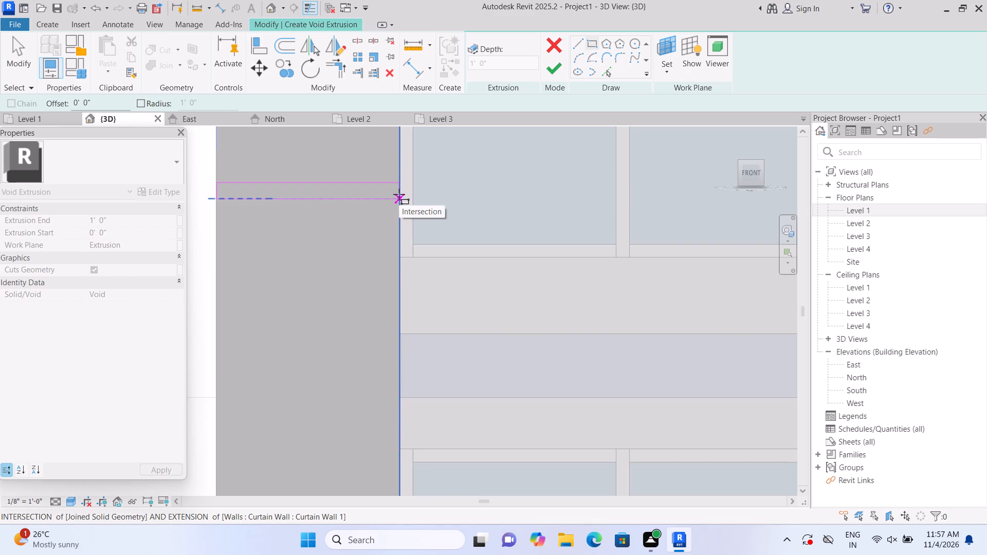
pyautogui.click(399, 192)
pyautogui.press('Escape')
# Sketch three thin rectangles about 2' 10 1/2" long across the outer wall strip, beside the band between upper and lower windows.
pyautogui.moveTo(343, 254); pyautogui.dragTo(359, 235, button='middle')
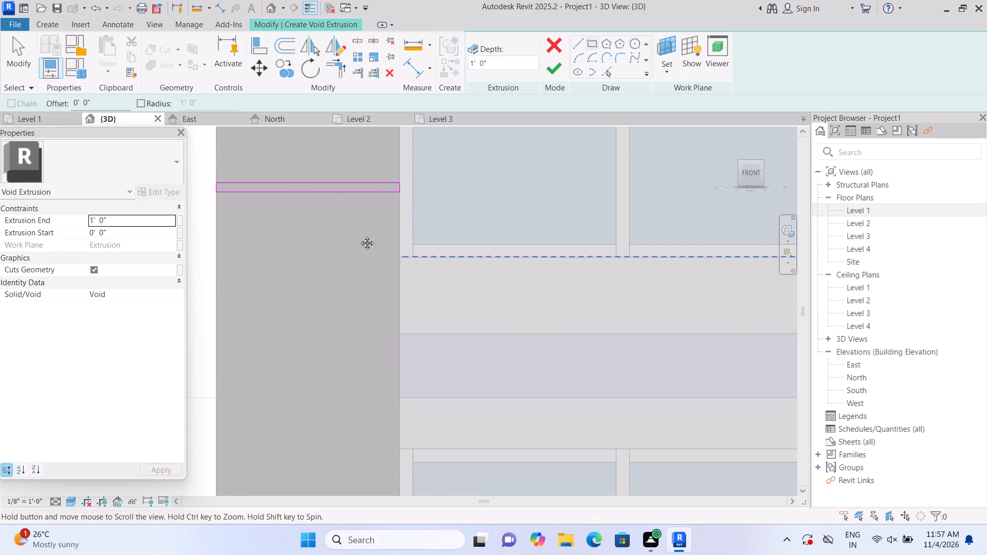
pyautogui.moveTo(359, 235); pyautogui.dragTo(368, 188, button='middle')
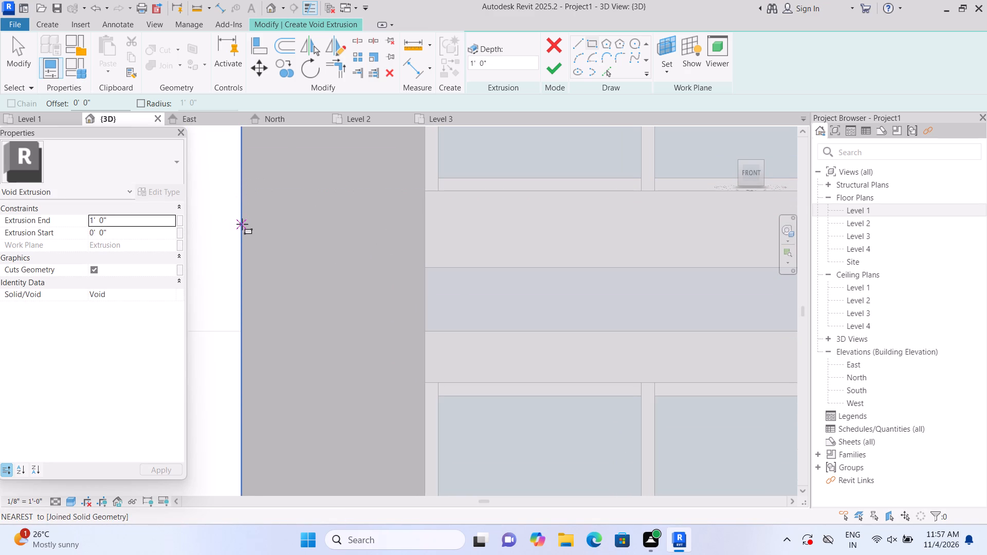
pyautogui.click(244, 228)
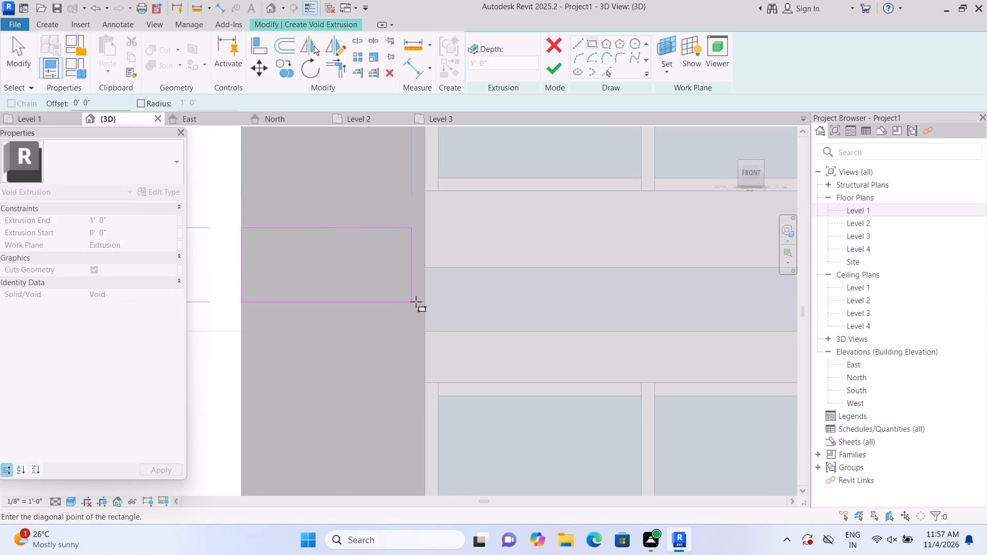
pyautogui.click(423, 234)
pyautogui.press('Escape')
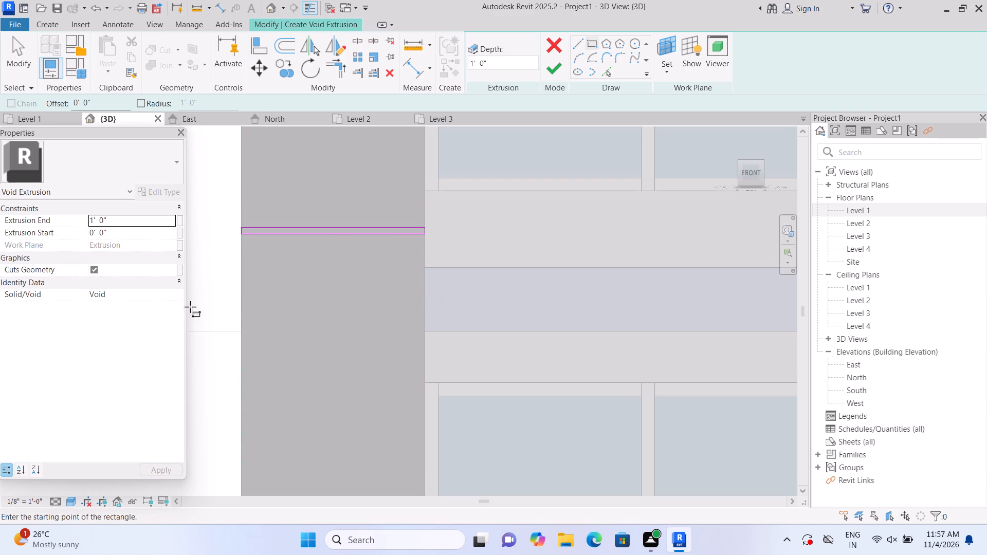
pyautogui.click(242, 304)
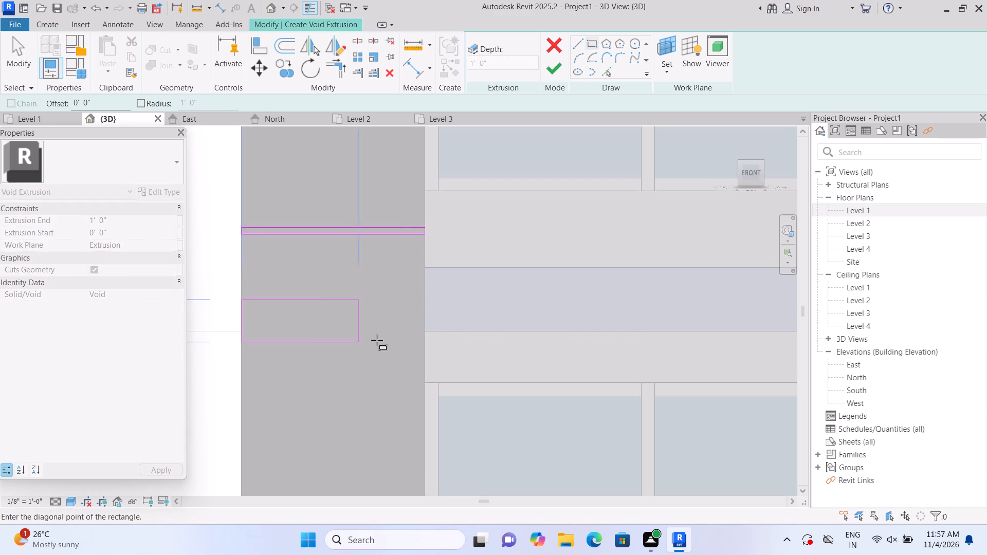
pyautogui.click(420, 308)
pyautogui.press('Escape')
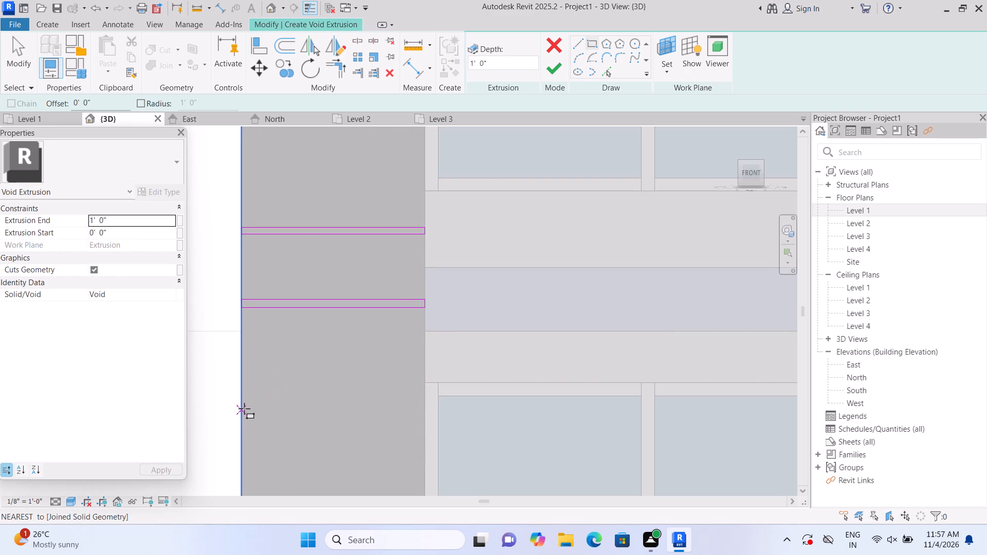
pyautogui.click(243, 400)
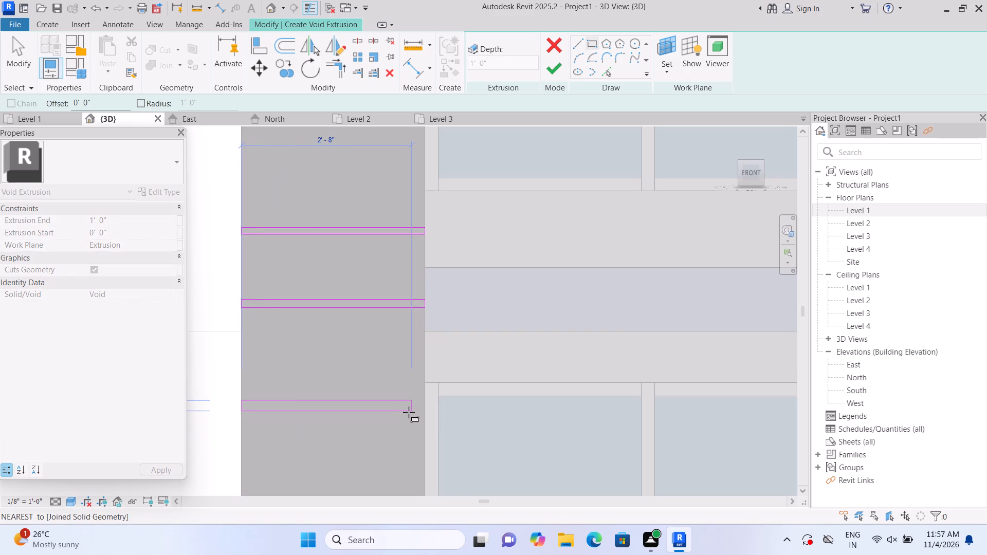
pyautogui.click(422, 408)
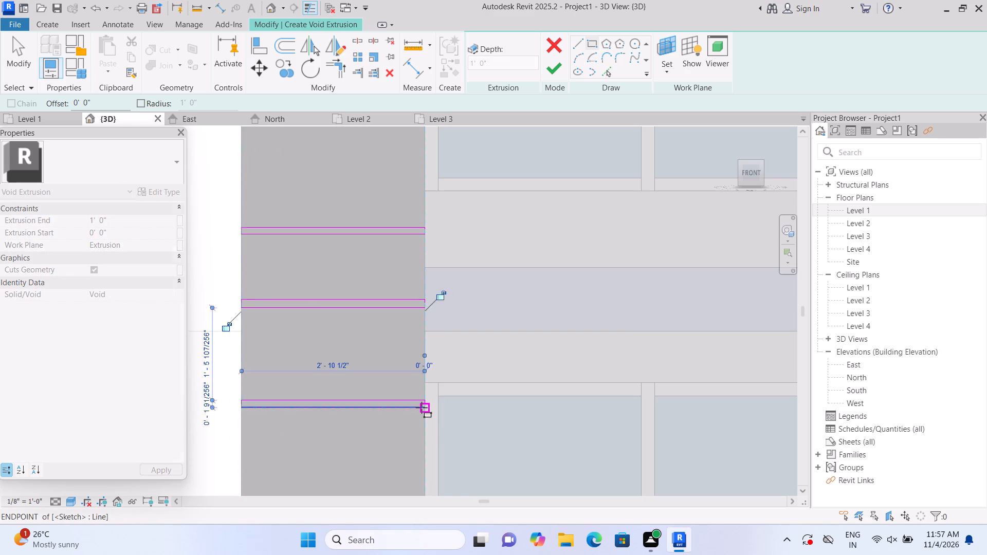
pyautogui.press('Escape')
# Sketch a thin horizontal rectangle from the upper window opening's top-right corner to the balcony frame's edge.
pyautogui.scroll(-10, 408, 419)
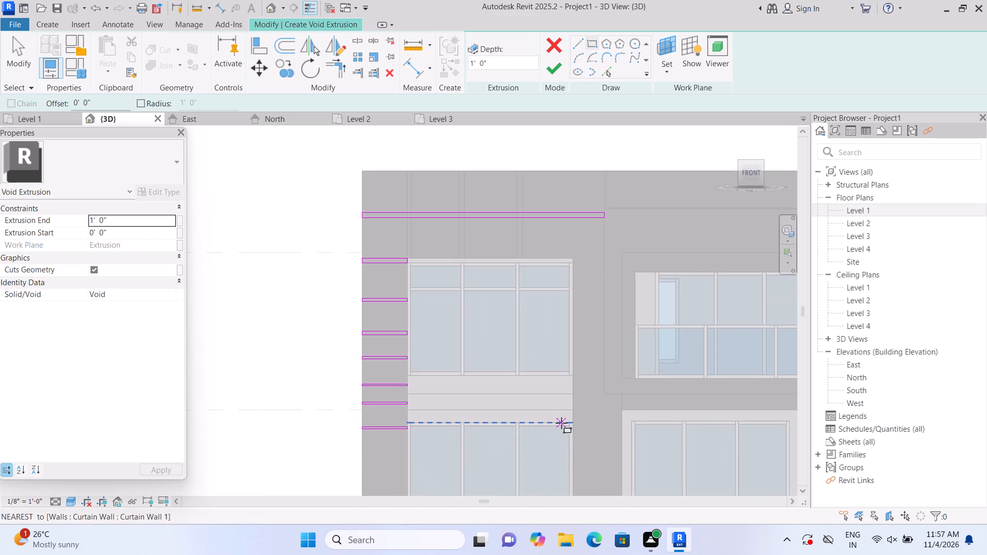
pyautogui.moveTo(539, 422); pyautogui.dragTo(448, 375, button='middle')
pyautogui.scroll(4, 488, 216)
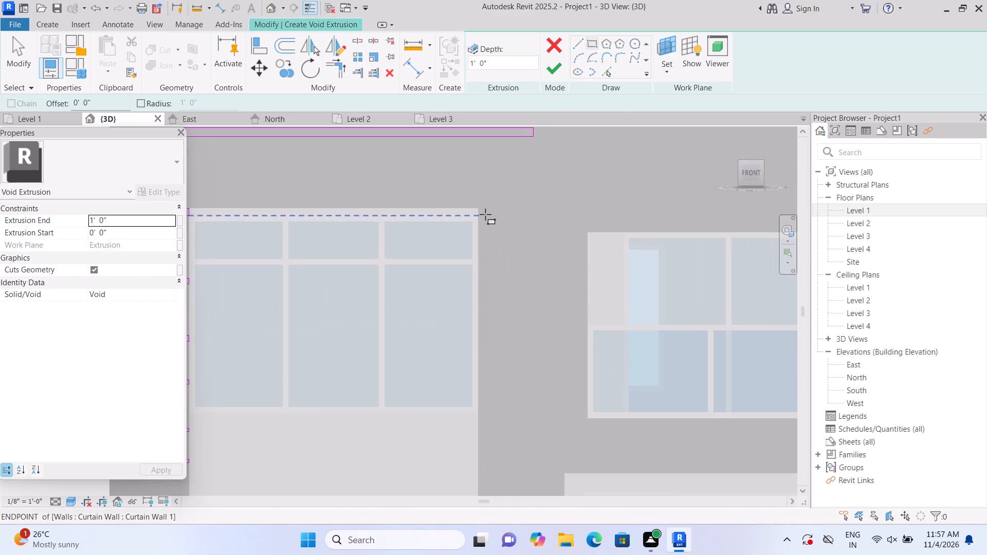
pyautogui.click(479, 207)
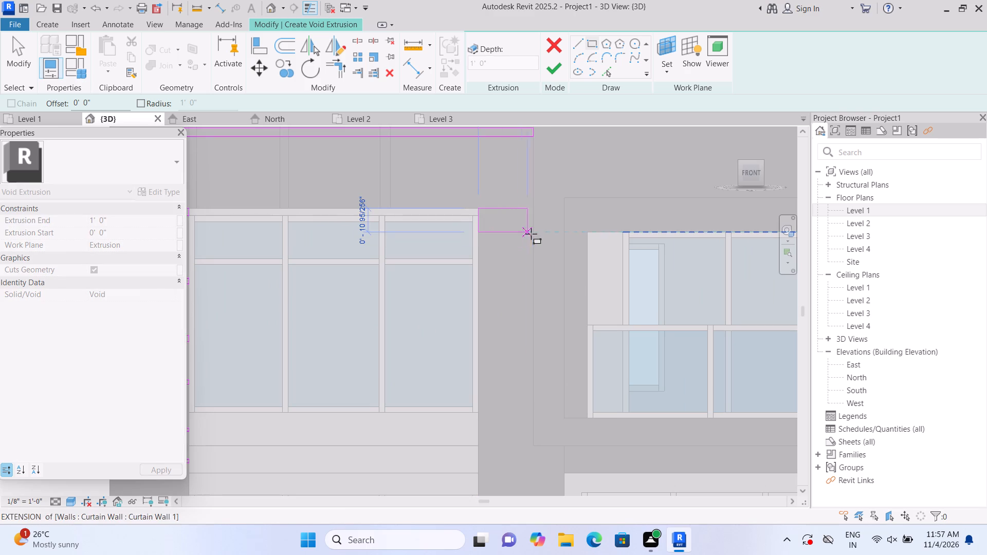
pyautogui.scroll(4, 531, 215)
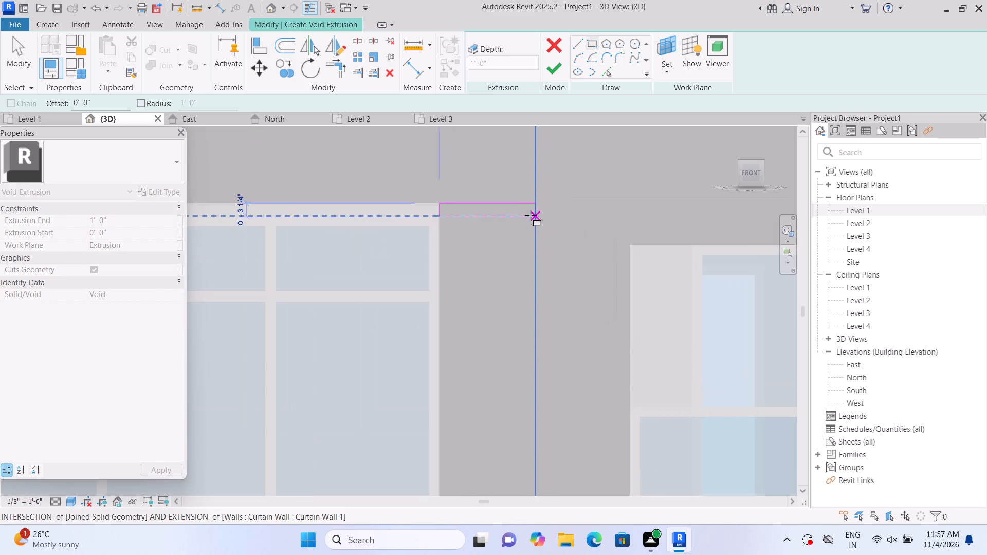
pyautogui.click(531, 209)
pyautogui.press('Escape')
# Sketch three more thin rectangles about 2' long between the upper window and the balcony frame, spaced downward from the window's transom level.
pyautogui.moveTo(478, 286); pyautogui.dragTo(465, 186, button='middle')
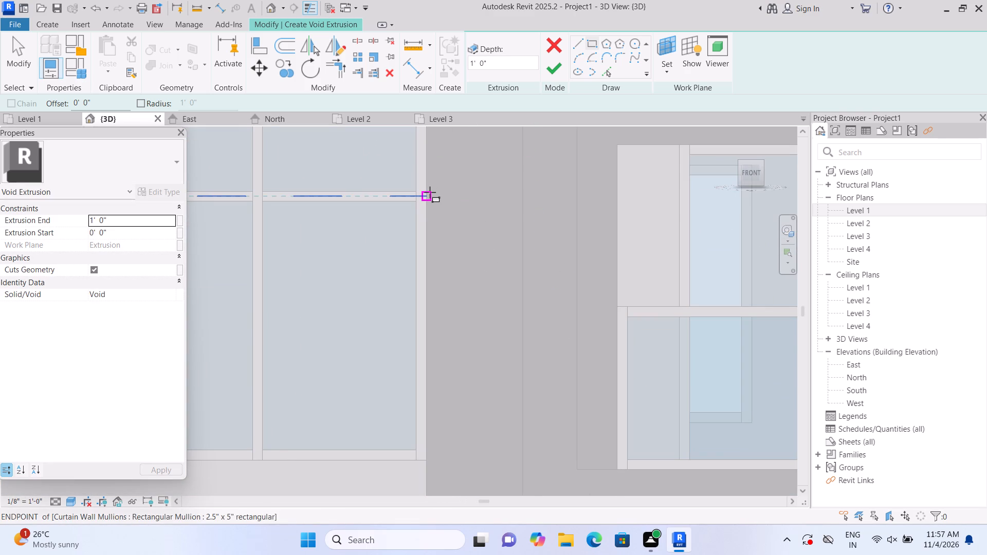
pyautogui.click(430, 192)
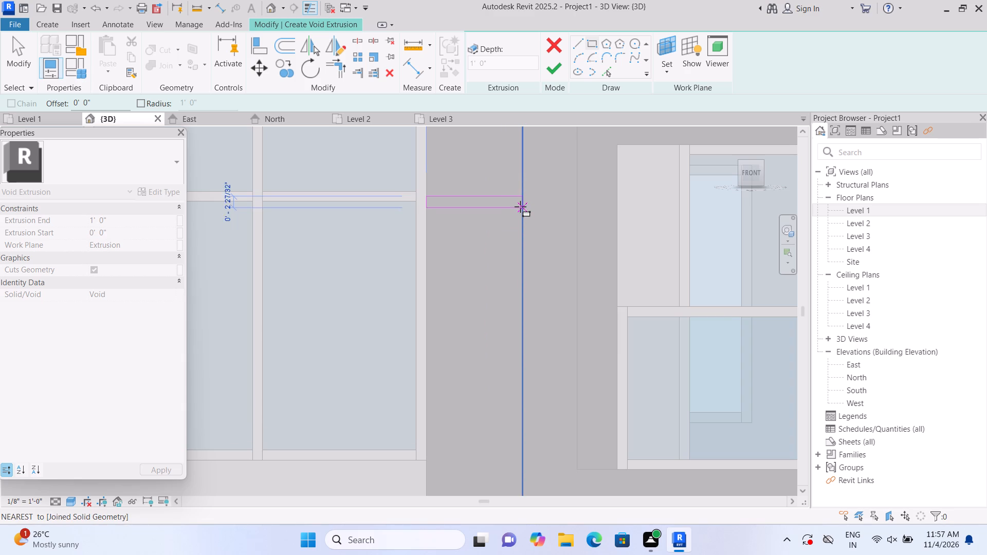
pyautogui.click(521, 203)
pyautogui.press('Escape')
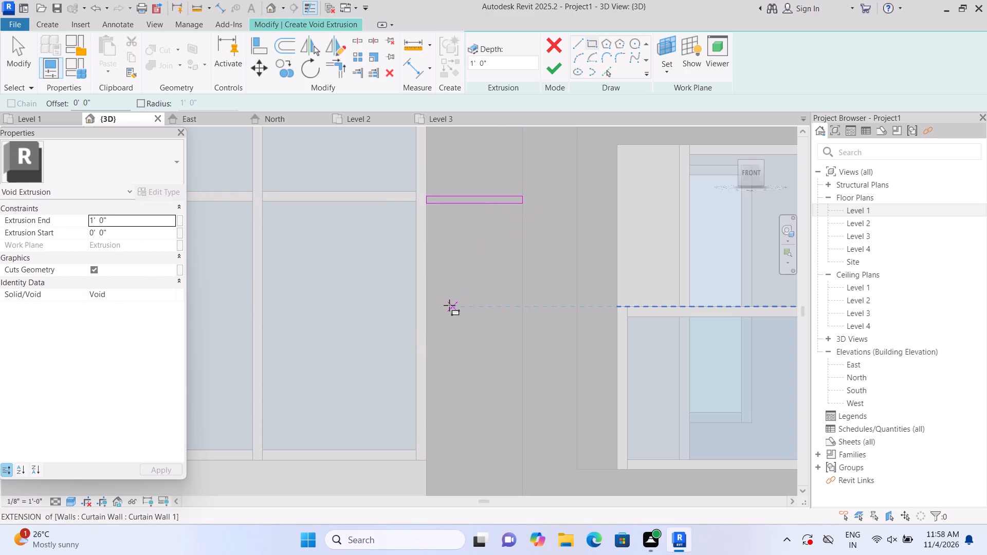
pyautogui.click(429, 286)
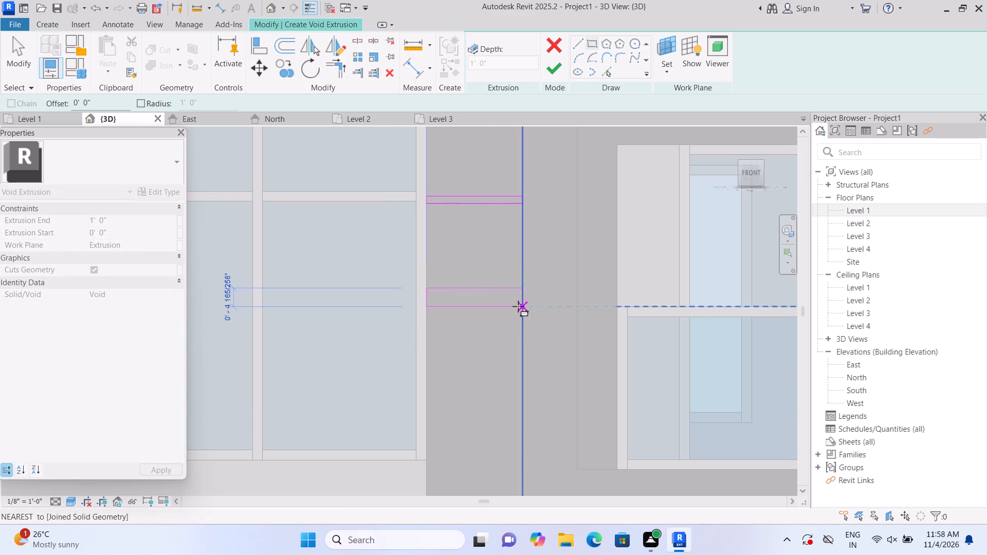
pyautogui.click(519, 293)
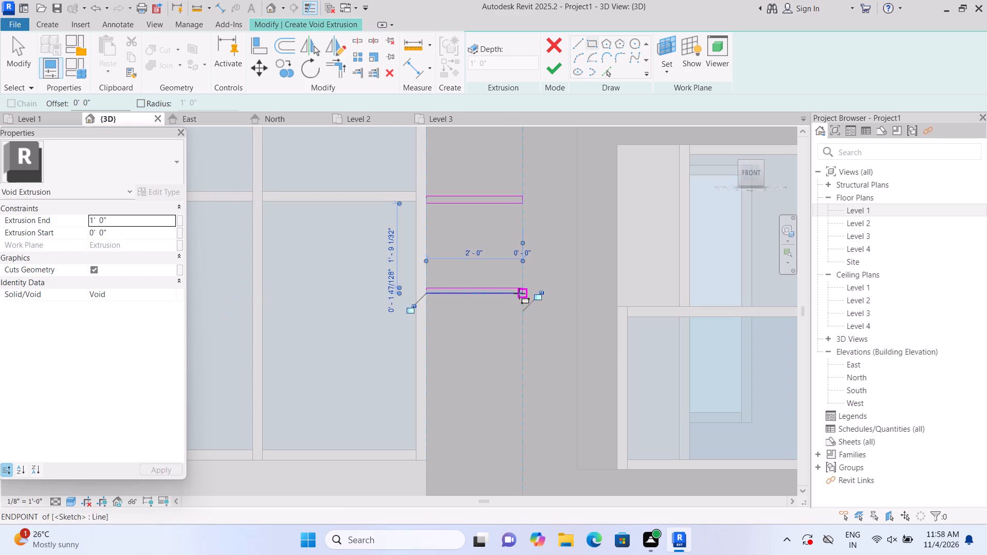
pyautogui.press('Escape')
pyautogui.moveTo(480, 333); pyautogui.dragTo(449, 203, button='middle')
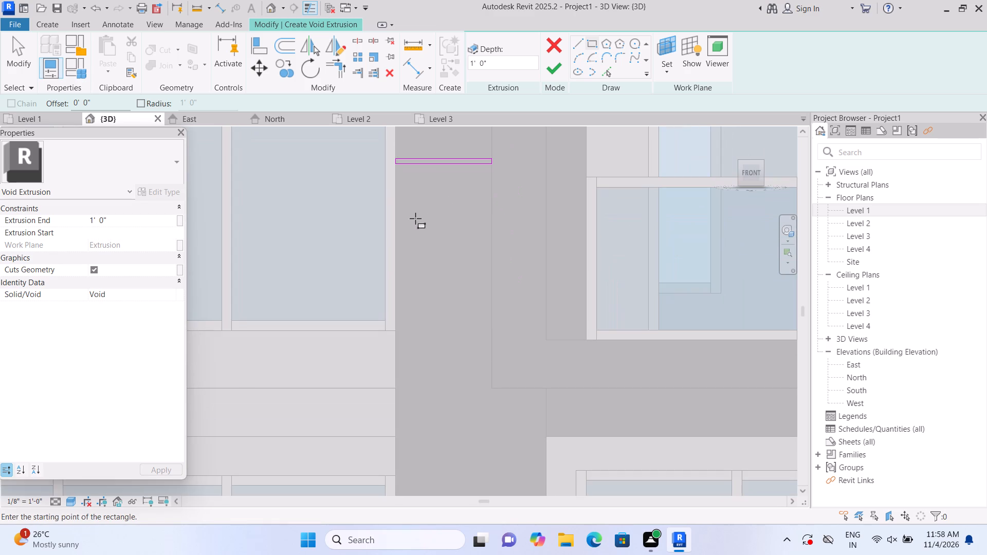
pyautogui.click(400, 241)
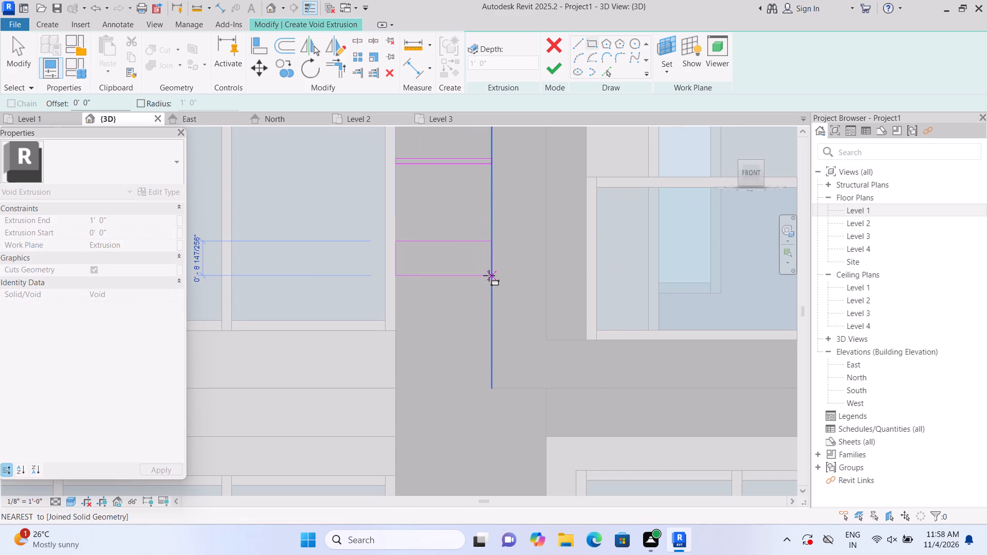
pyautogui.click(489, 248)
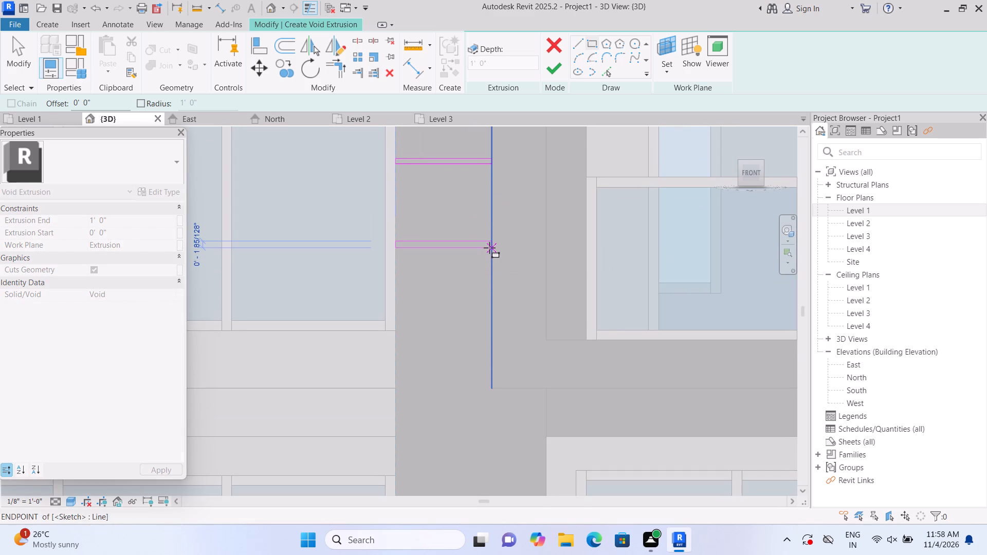
# Sketch two thin rectangles about 2' long on the balcony-side wall strip, beside the band between the upper and lower windows.
pyautogui.press('Escape')
pyautogui.moveTo(452, 311); pyautogui.dragTo(446, 218, button='middle')
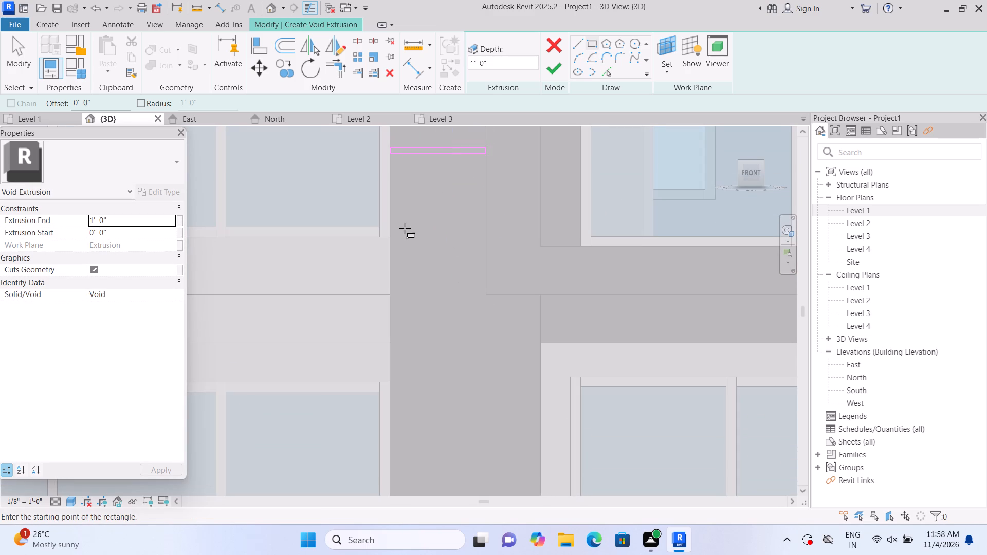
pyautogui.doubleClick(395, 227)
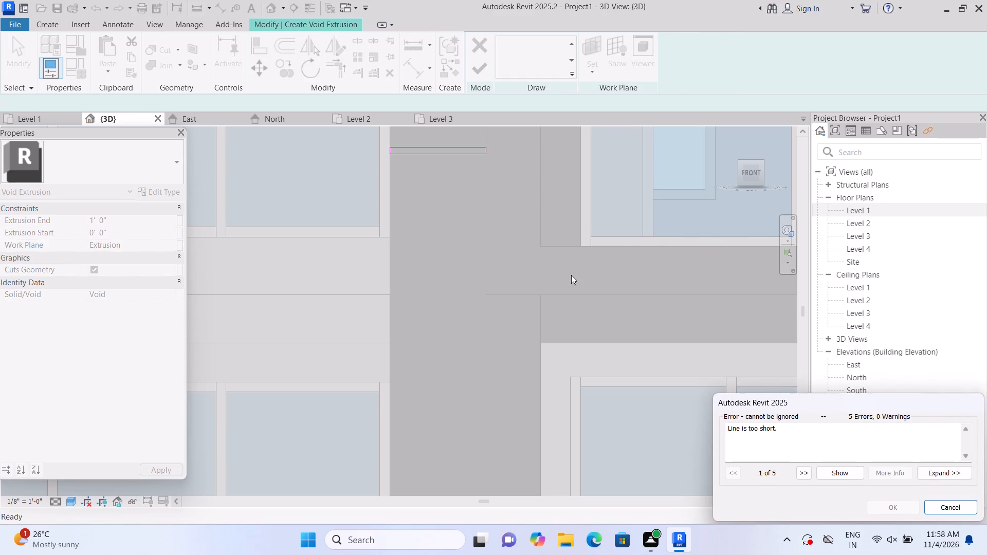
pyautogui.click(949, 506)
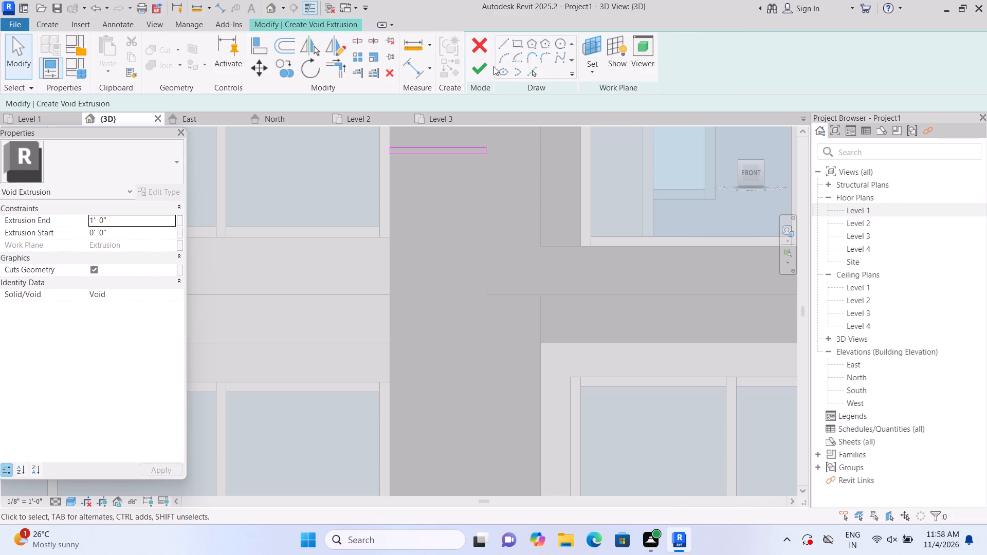
pyautogui.click(512, 43)
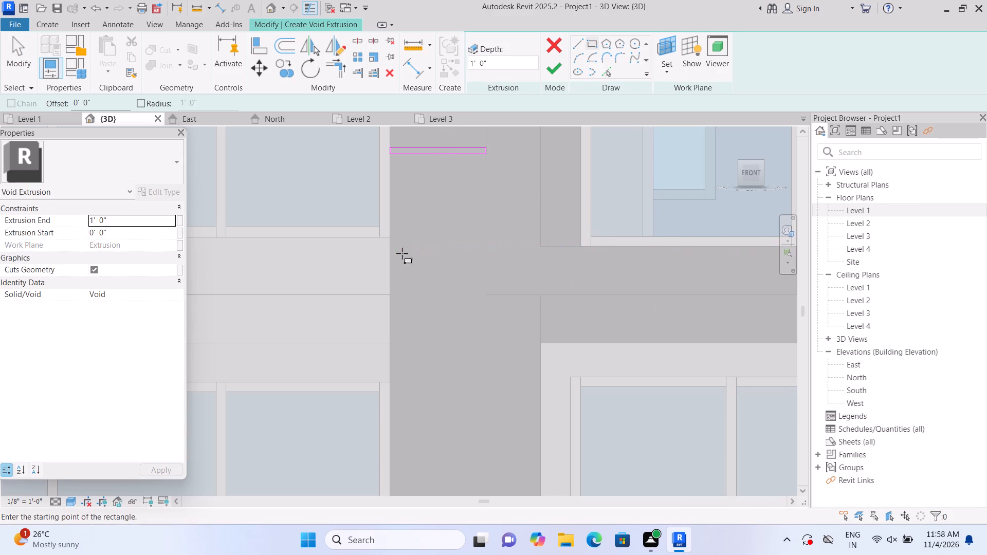
pyautogui.click(393, 257)
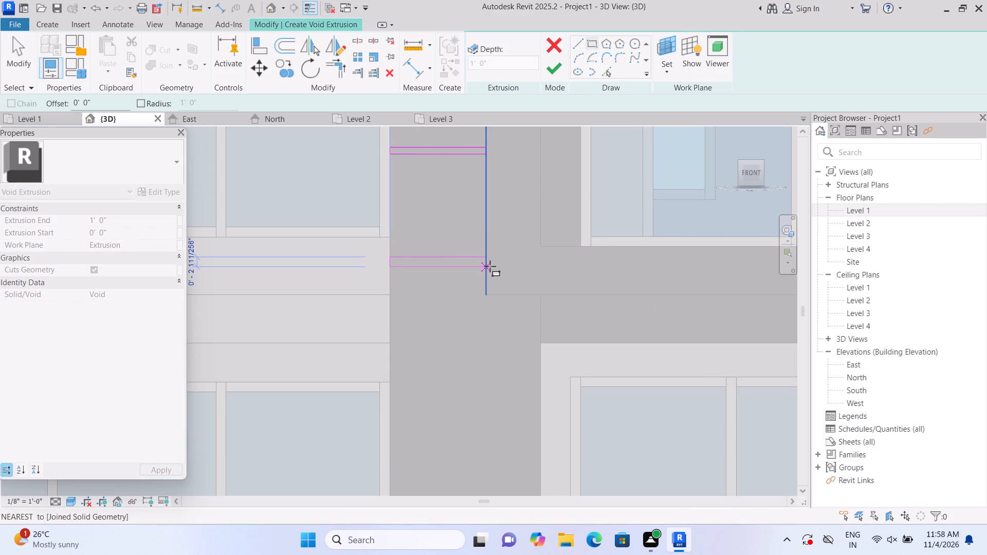
pyautogui.doubleClick(490, 263)
pyautogui.press('Escape')
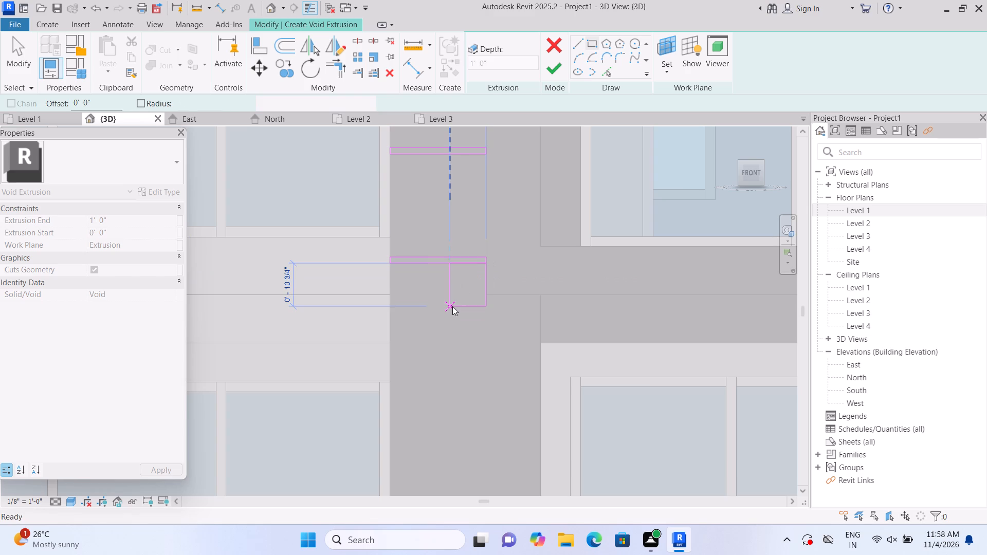
pyautogui.moveTo(435, 322); pyautogui.dragTo(416, 248, button='middle')
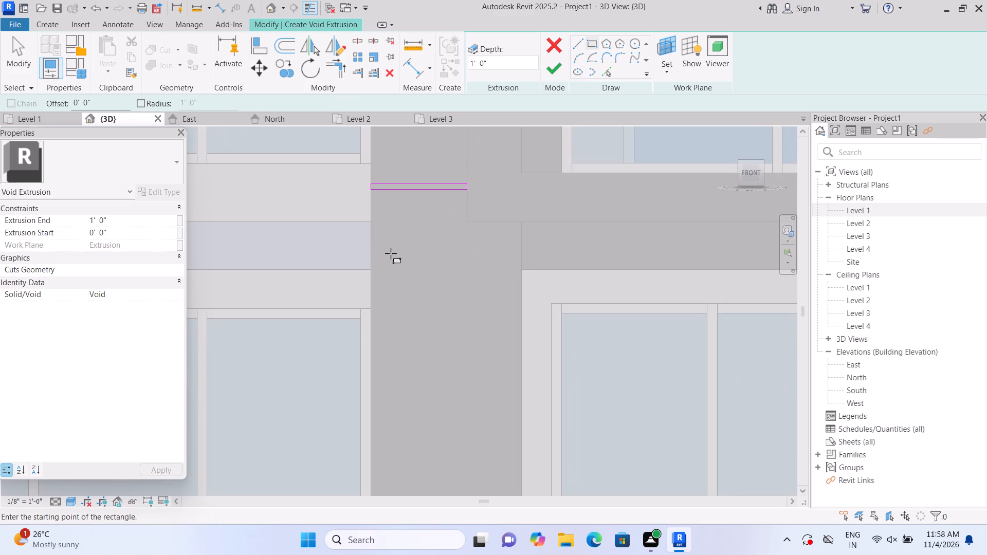
pyautogui.click(375, 275)
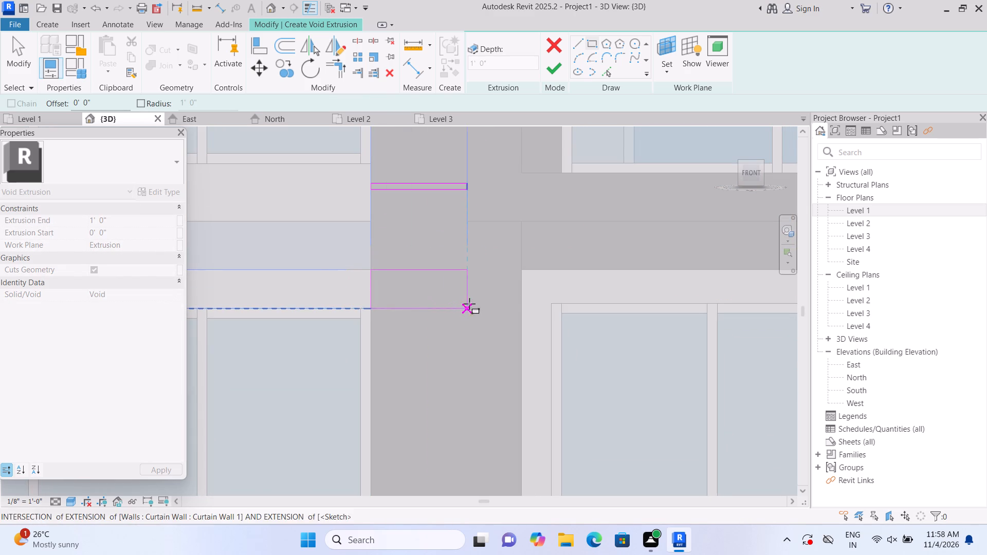
pyautogui.click(465, 276)
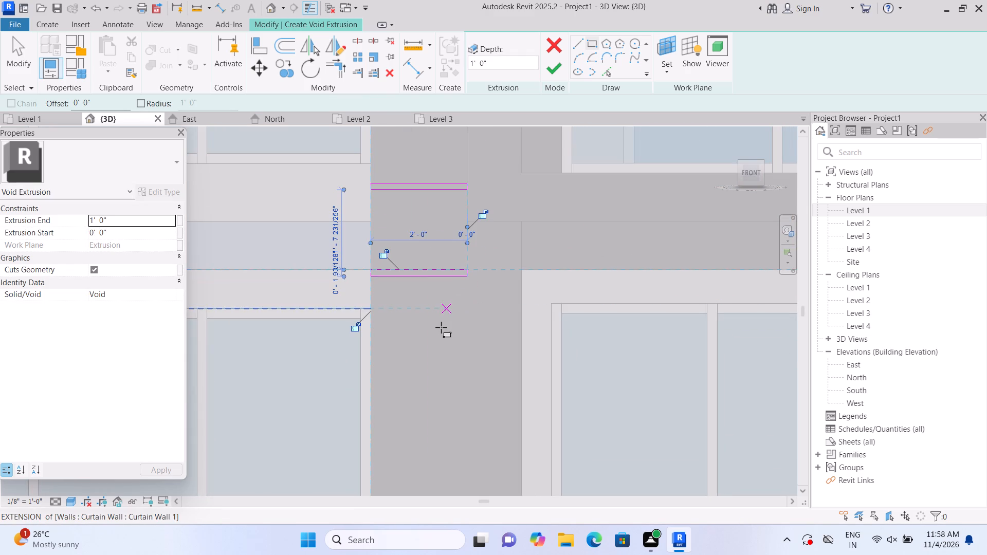
pyautogui.press('Escape')
# Sketch two thin rectangles about 2' long on the balcony-side wall strip, spaced down beside the lower tall window's upper half.
pyautogui.moveTo(440, 328); pyautogui.dragTo(426, 245, button='middle')
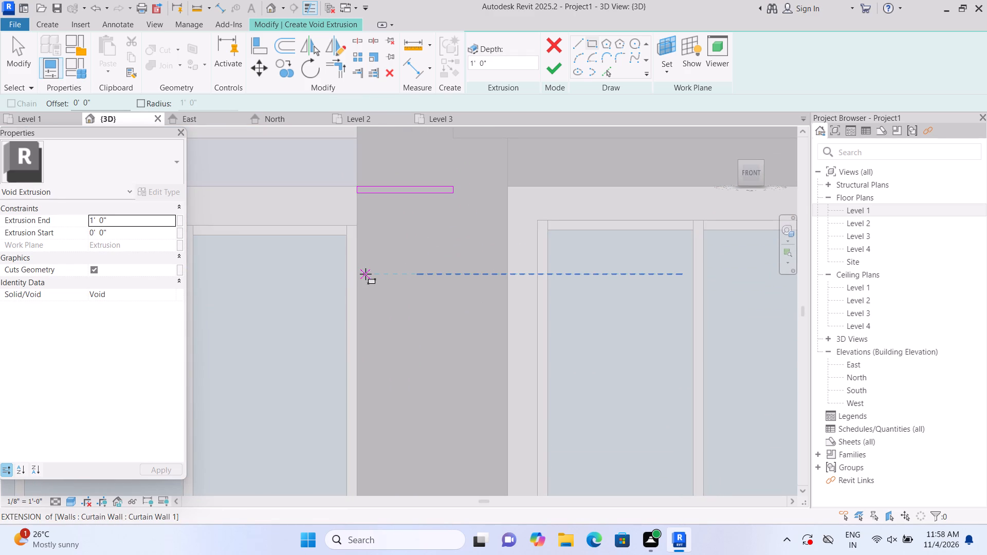
pyautogui.doubleClick(361, 279)
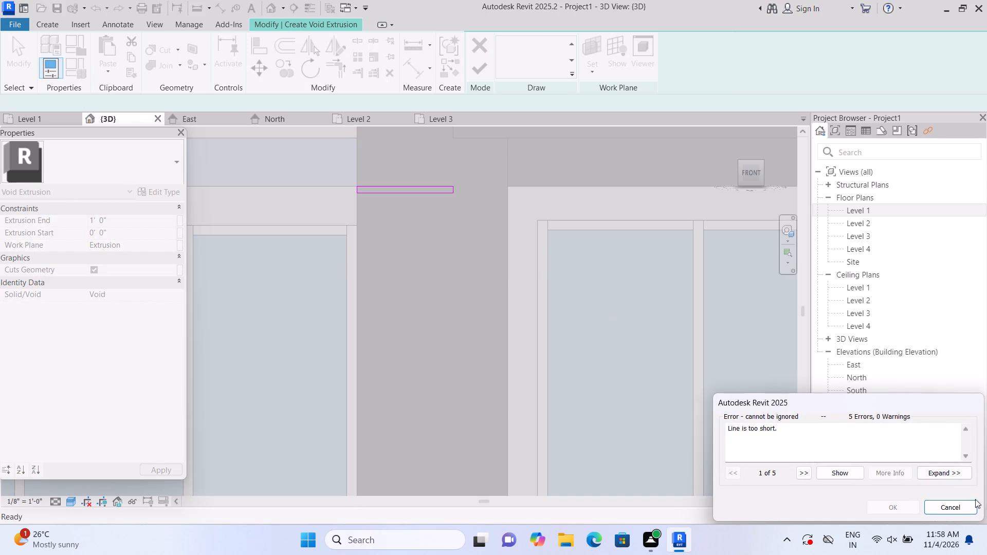
pyautogui.click(956, 506)
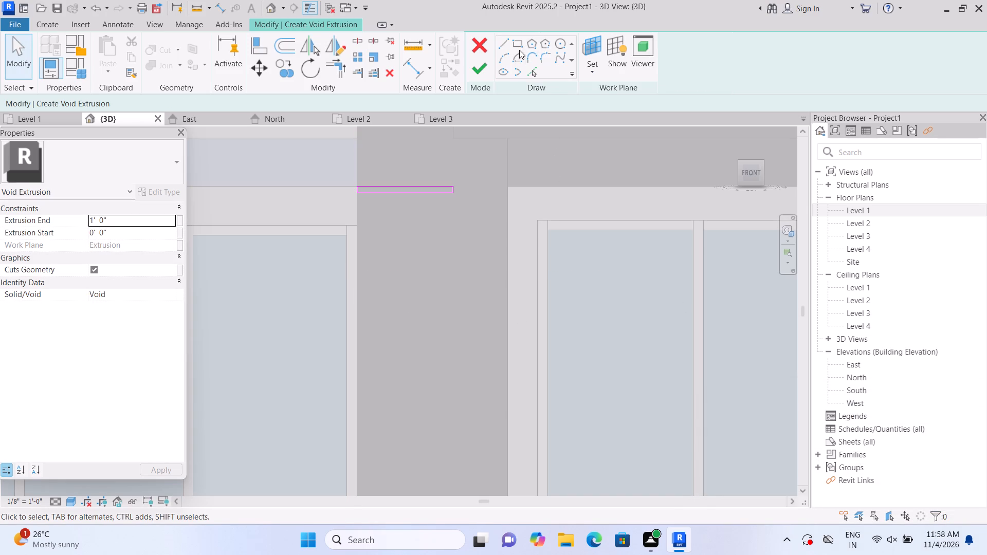
pyautogui.click(514, 45)
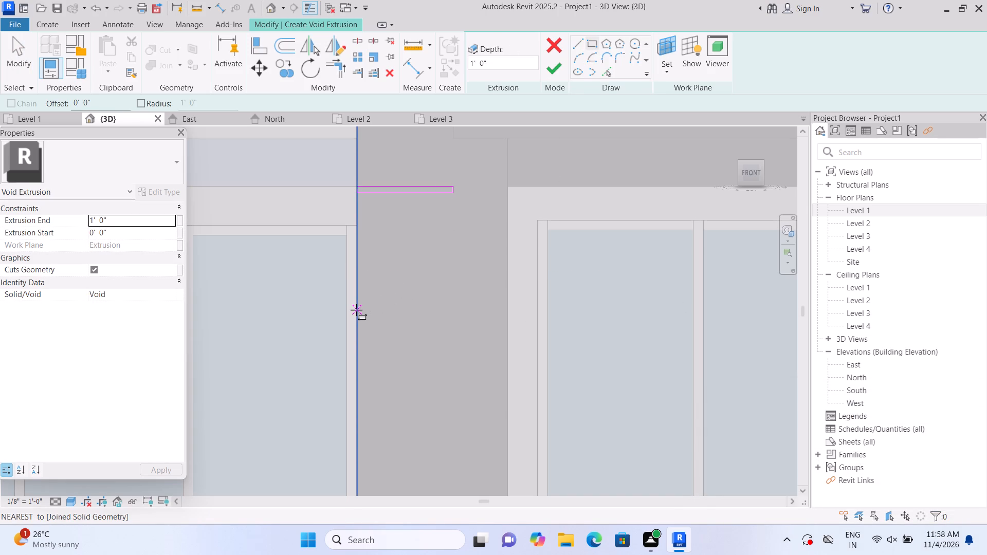
pyautogui.click(360, 291)
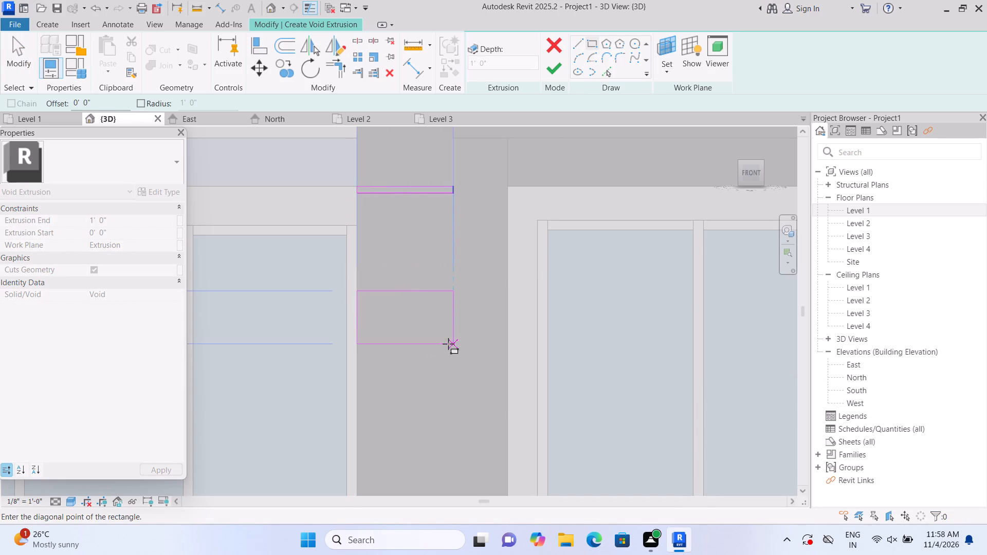
pyautogui.click(456, 298)
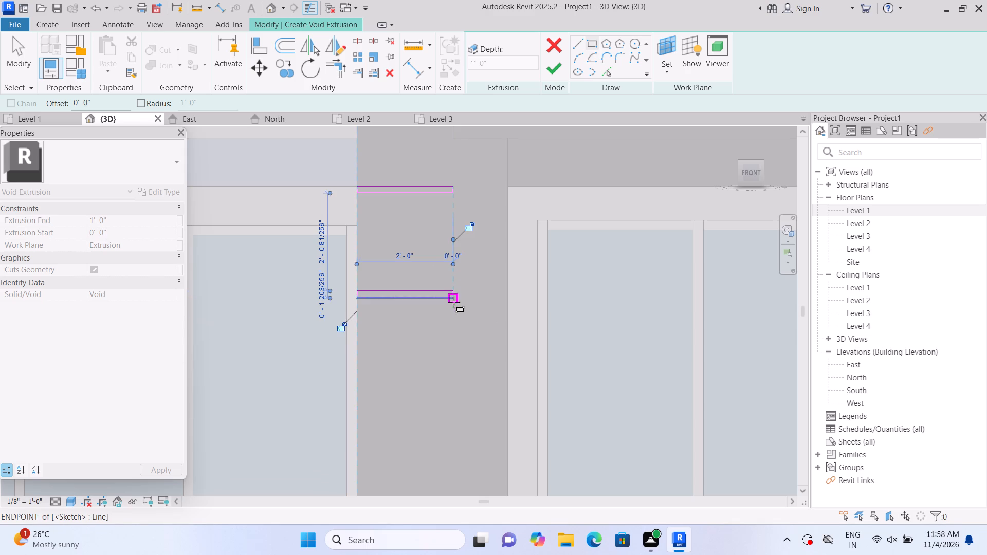
pyautogui.press('Escape')
pyautogui.moveTo(429, 359); pyautogui.dragTo(420, 205, button='middle')
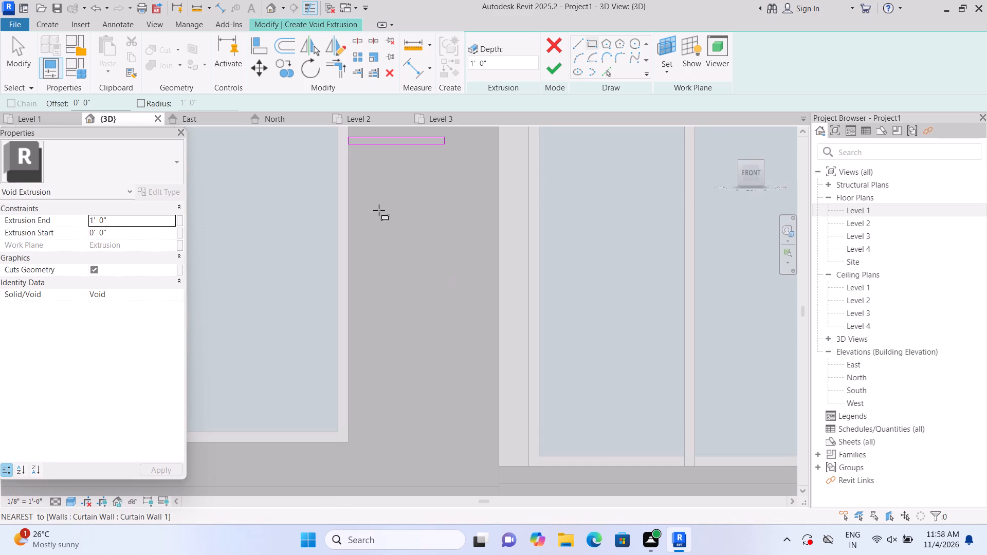
pyautogui.click(351, 220)
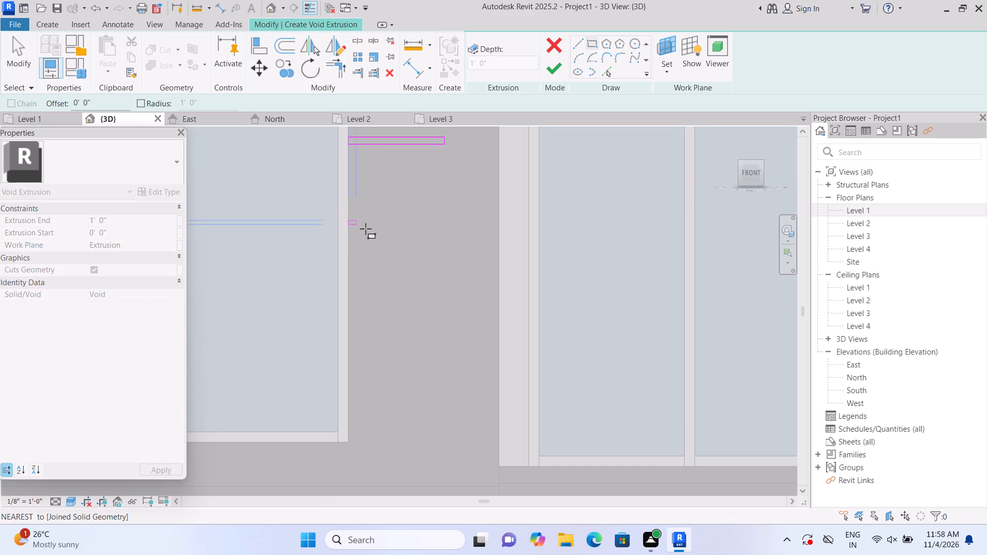
pyautogui.click(445, 228)
pyautogui.press('Escape')
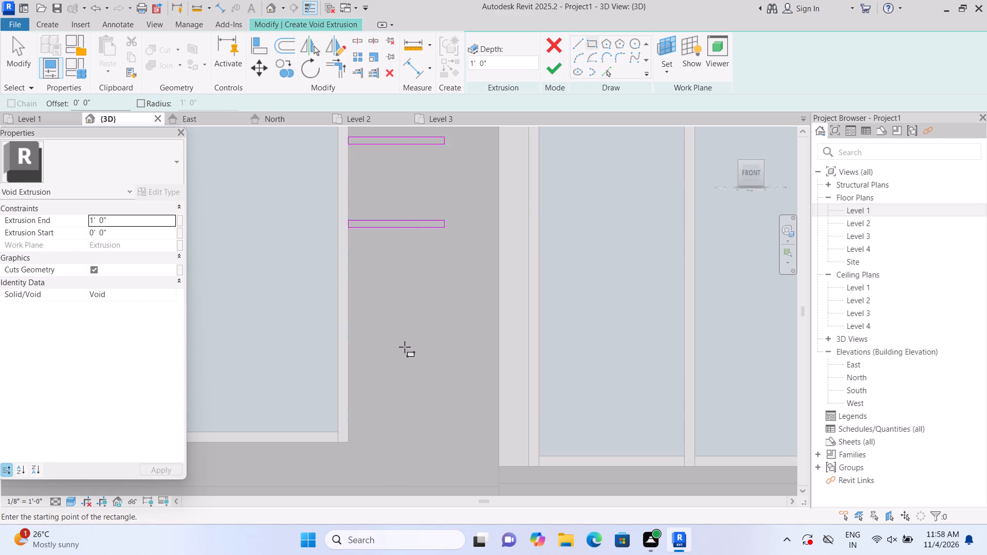
# Sketch two thin rectangles about 1' 10" long on the same strip, spaced down beside the lower window's lower half.
pyautogui.moveTo(407, 346); pyautogui.dragTo(401, 239, button='middle')
pyautogui.click(343, 171)
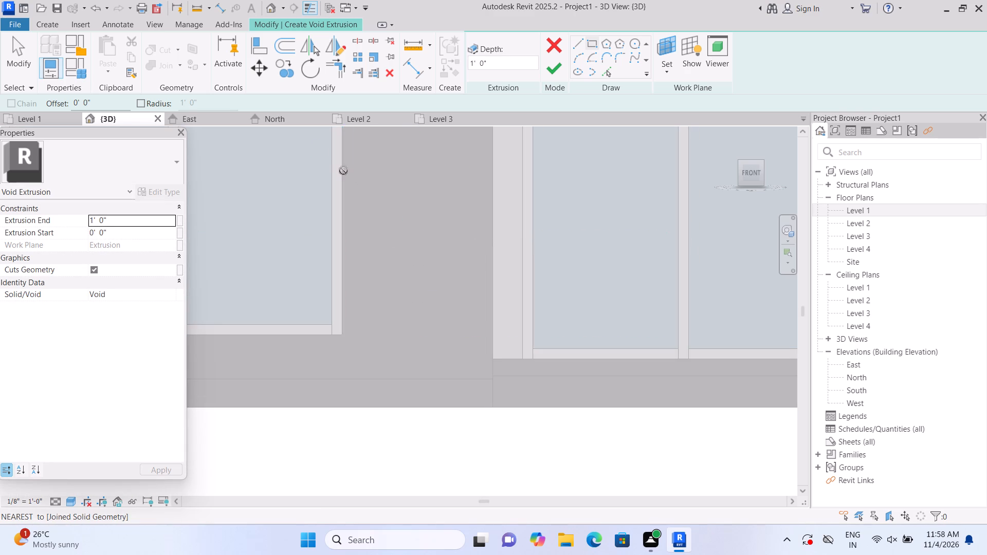
pyautogui.click(430, 176)
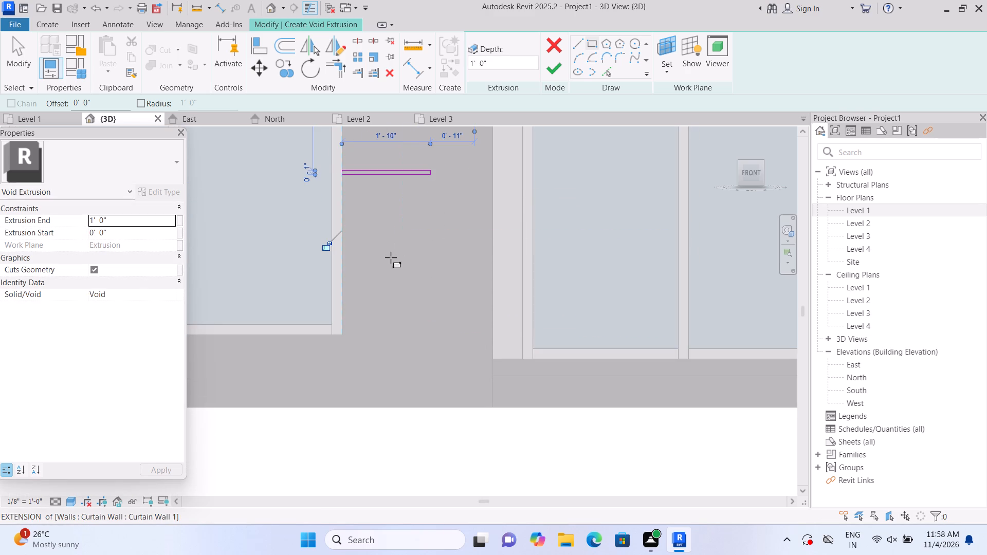
pyautogui.press('Escape')
pyautogui.click(346, 247)
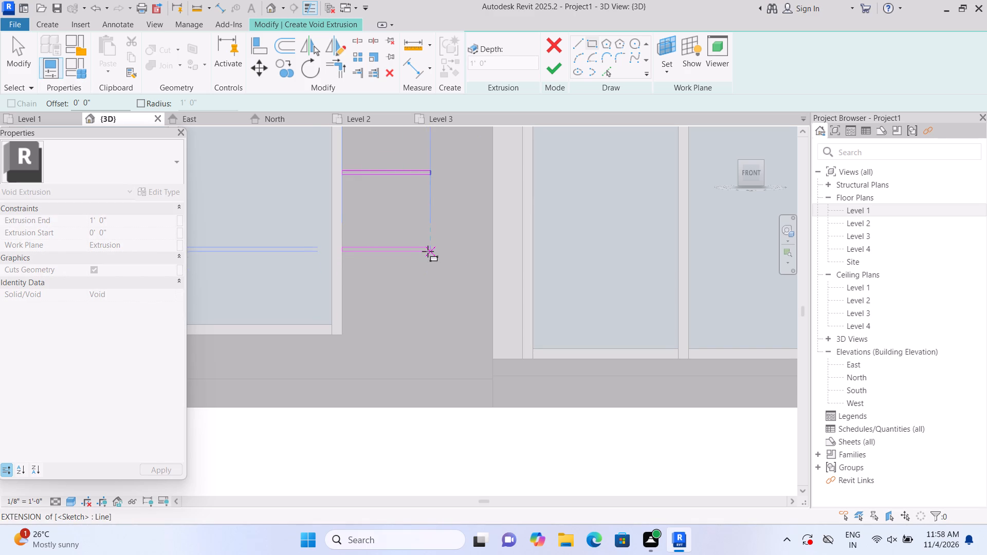
pyautogui.click(428, 251)
pyautogui.press('Escape')
# Sketch a thin rectangle about 2' 10 1/2" long across the outer wall strip, beside the lower window's upper part.
pyautogui.scroll(-8, 377, 324)
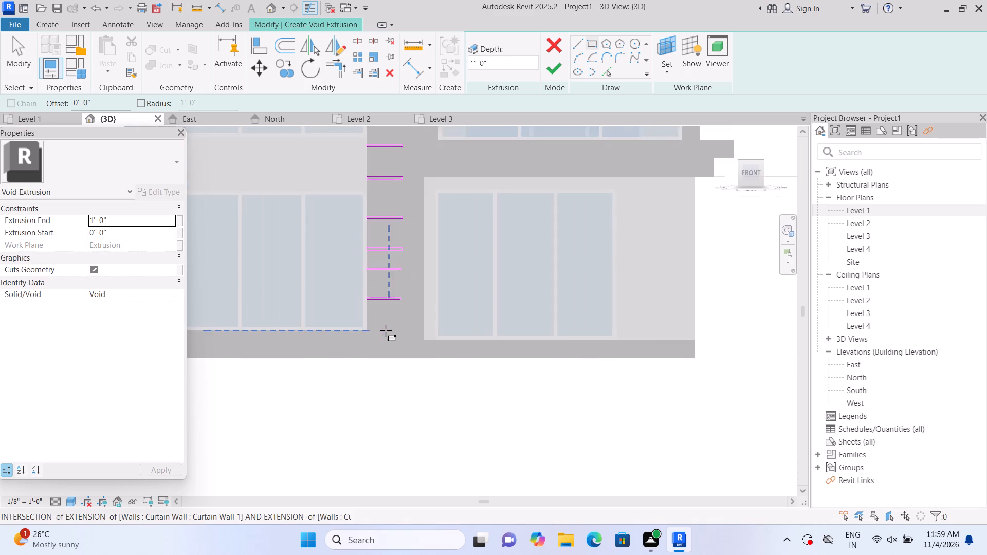
pyautogui.scroll(-2, 392, 341)
pyautogui.moveTo(383, 390); pyautogui.dragTo(426, 442, button='middle')
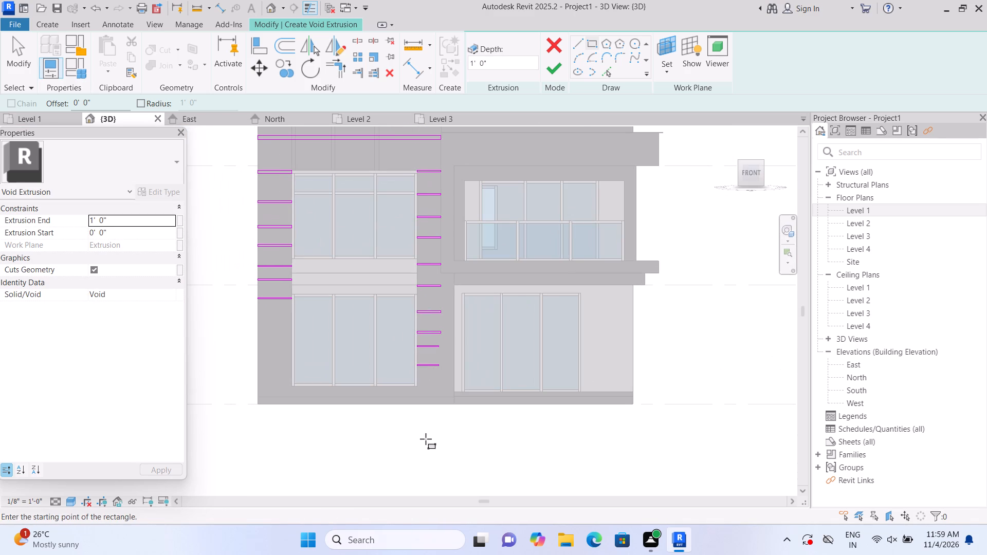
pyautogui.moveTo(218, 335); pyautogui.dragTo(252, 371, button='middle')
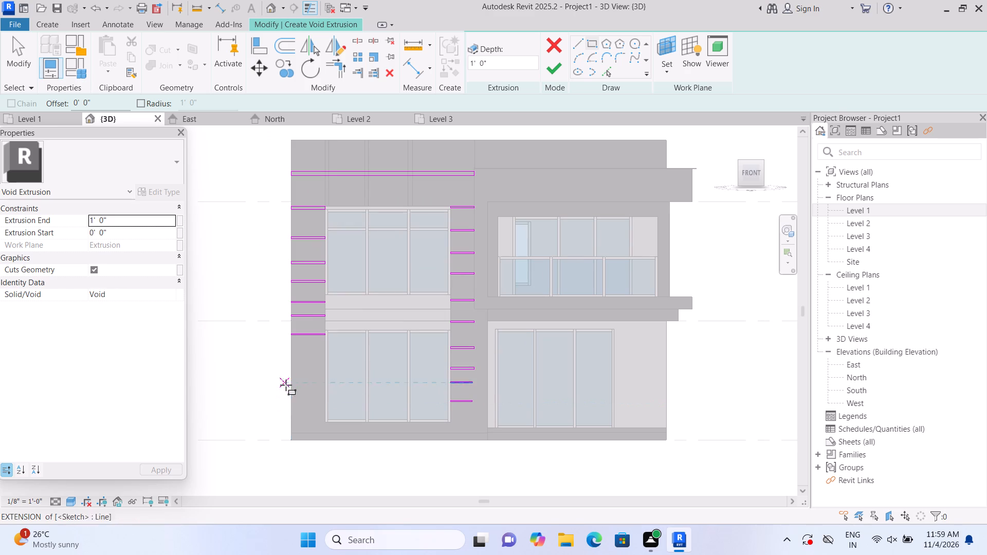
pyautogui.click(295, 358)
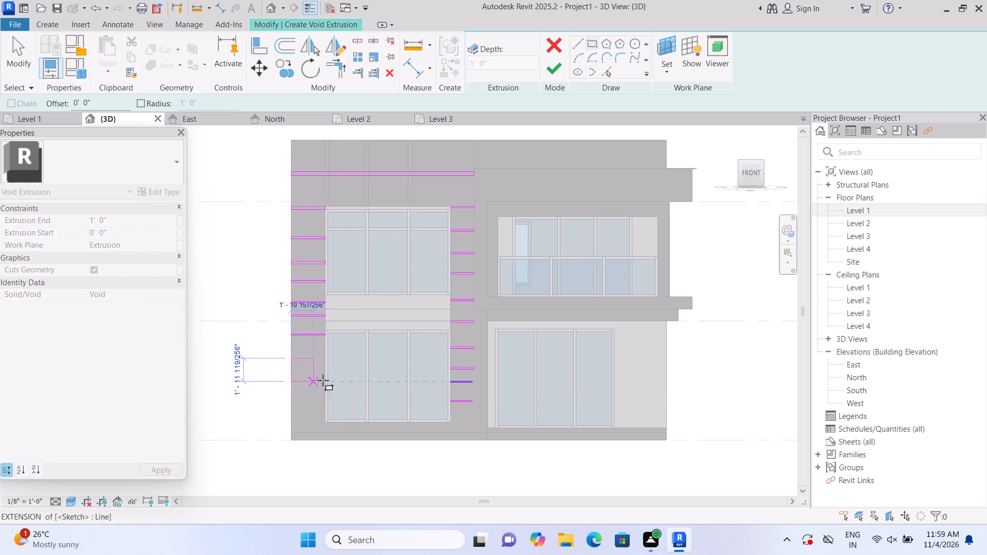
pyautogui.scroll(4, 318, 377)
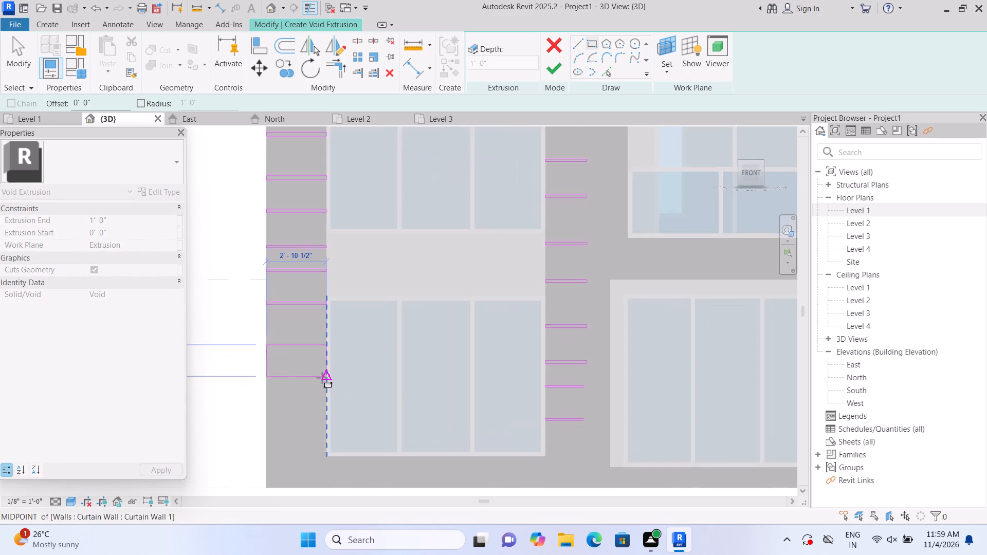
pyautogui.scroll(2, 322, 378)
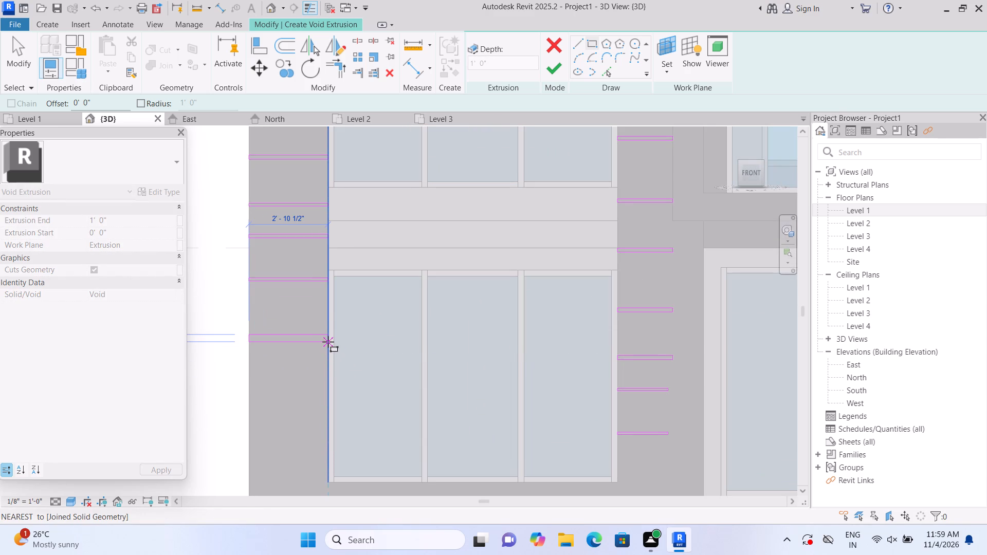
pyautogui.click(328, 342)
# Sketch two more thin rectangles about 2' 10 1/2" long across the outer wall strip, at the lower window's mid-height and near its bottom.
pyautogui.moveTo(292, 401); pyautogui.dragTo(287, 323, button='middle')
pyautogui.scroll(1, 287, 323)
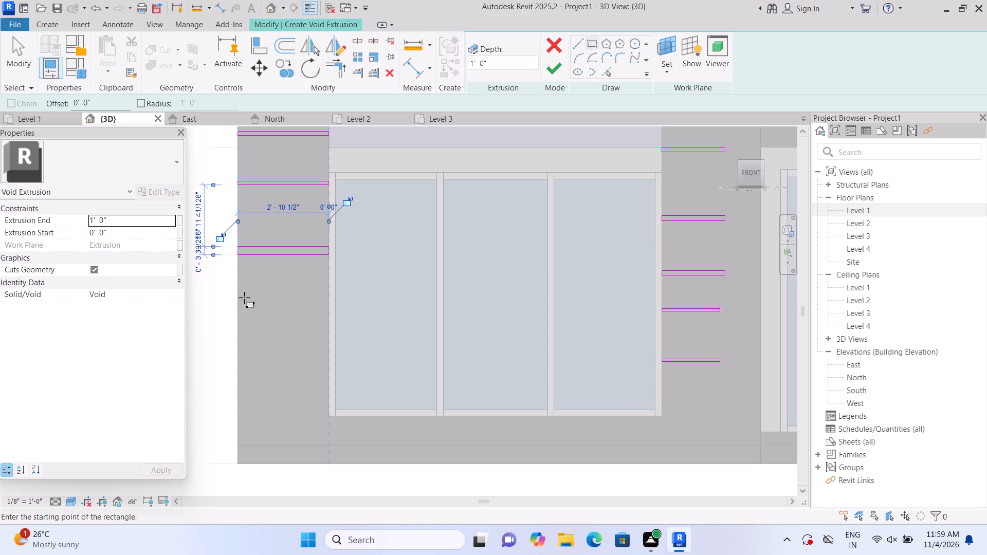
pyautogui.click(239, 316)
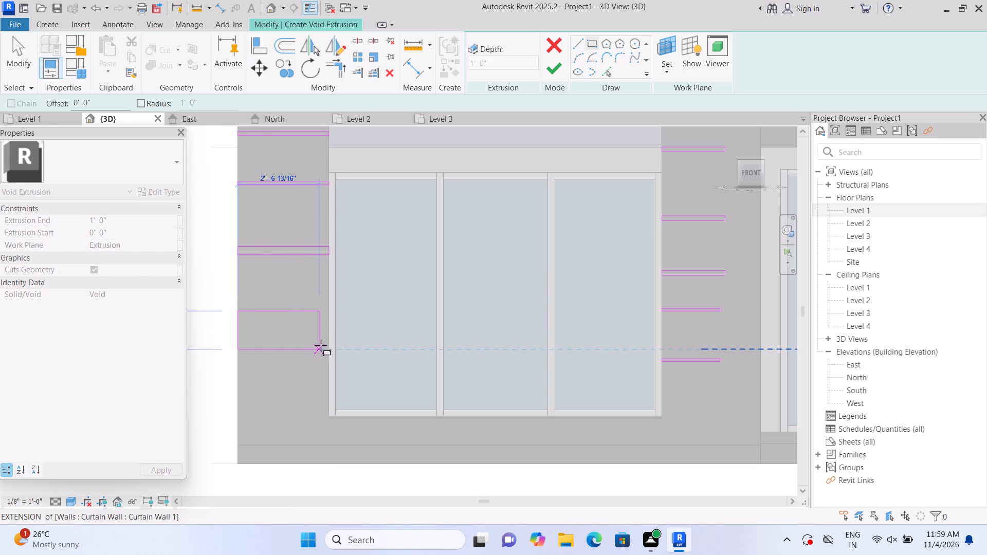
pyautogui.click(325, 318)
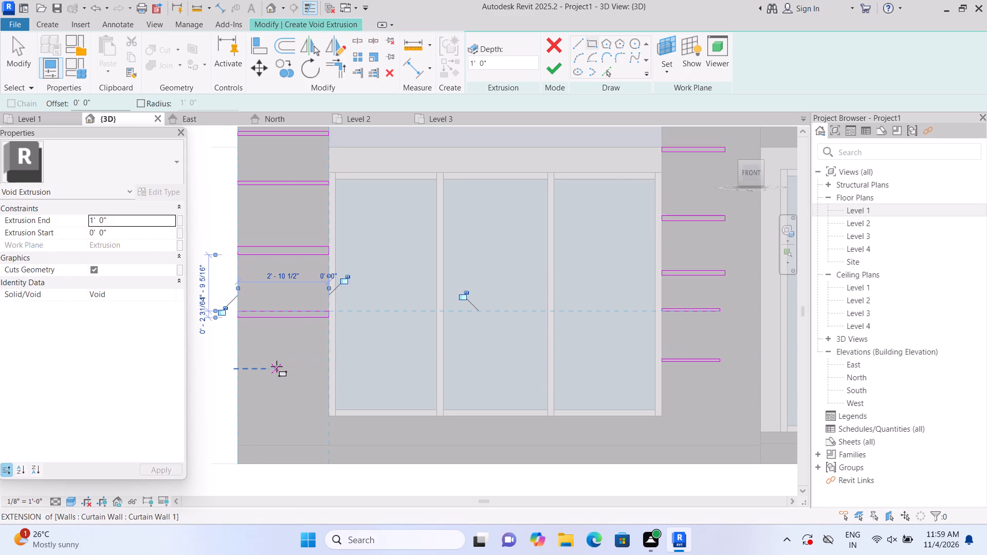
pyautogui.press('Escape')
pyautogui.click(241, 375)
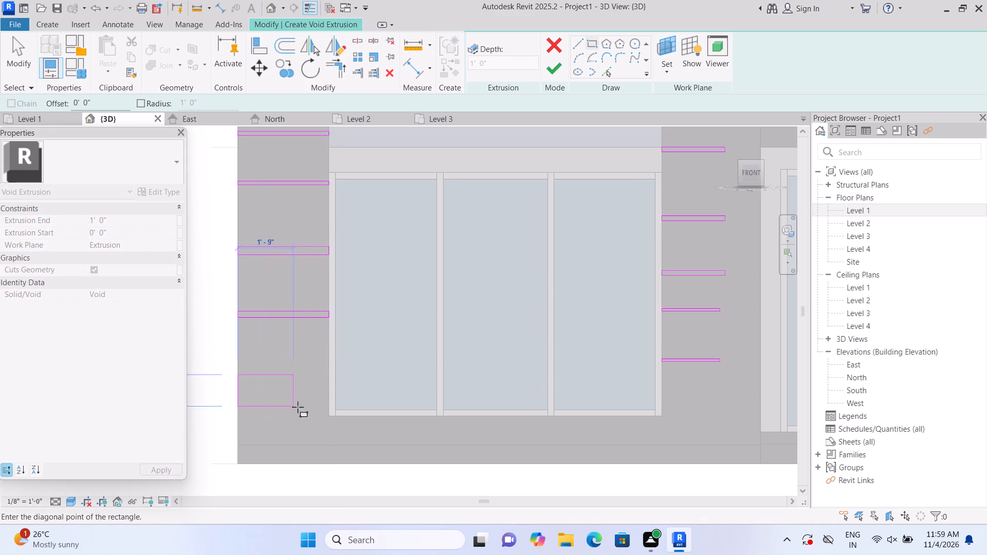
pyautogui.click(330, 381)
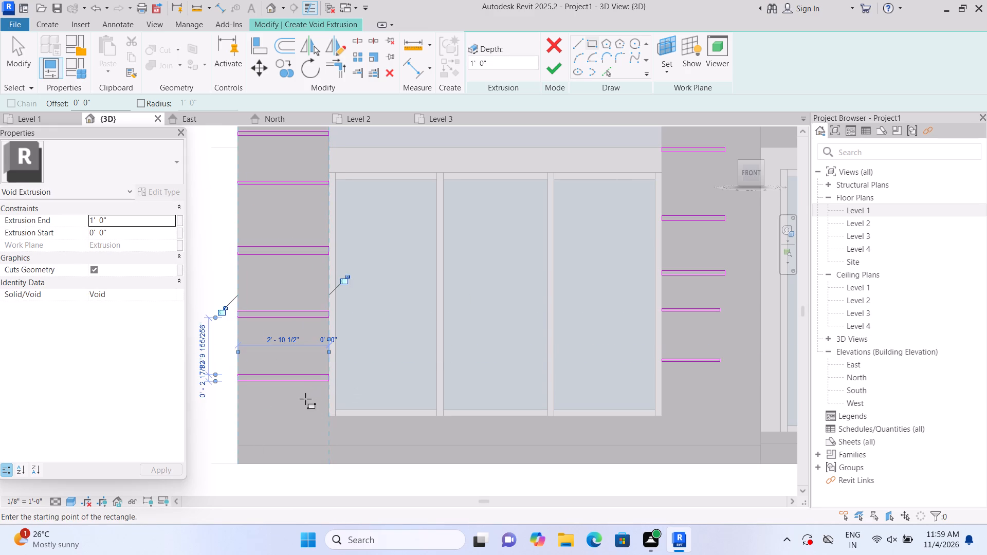
pyautogui.press('Escape')
# Sketch a thin rectangle about 2" high on the balcony-side wall strip, starting from the lower tall window's bottom corner.
pyautogui.moveTo(287, 408); pyautogui.dragTo(150, 411, button='middle')
pyautogui.middleClick(149, 411)
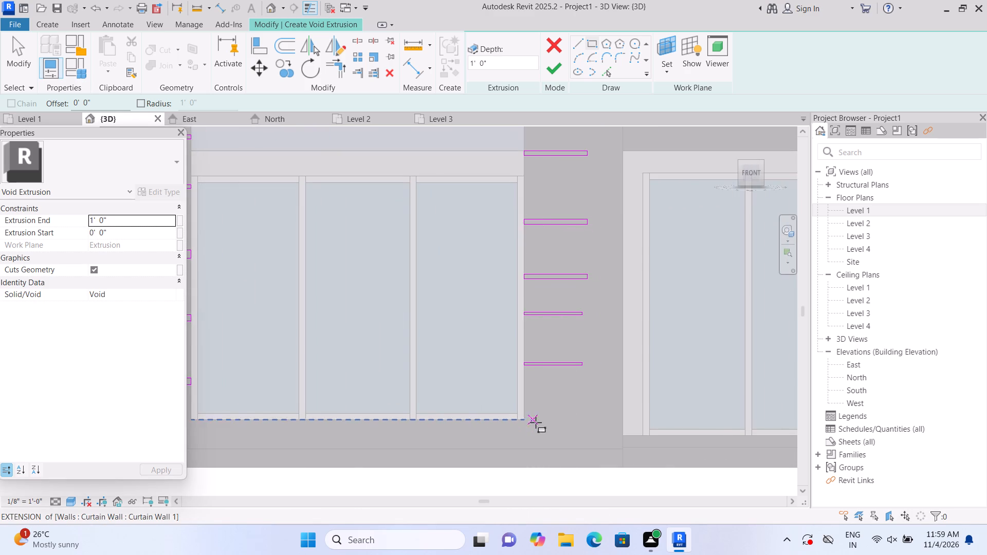
pyautogui.scroll(-1, 539, 422)
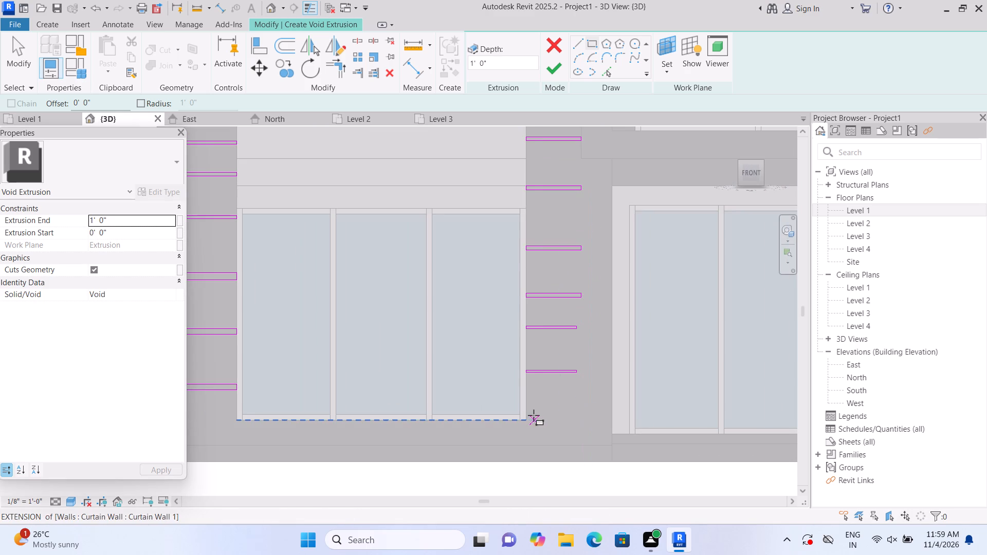
pyautogui.click(526, 415)
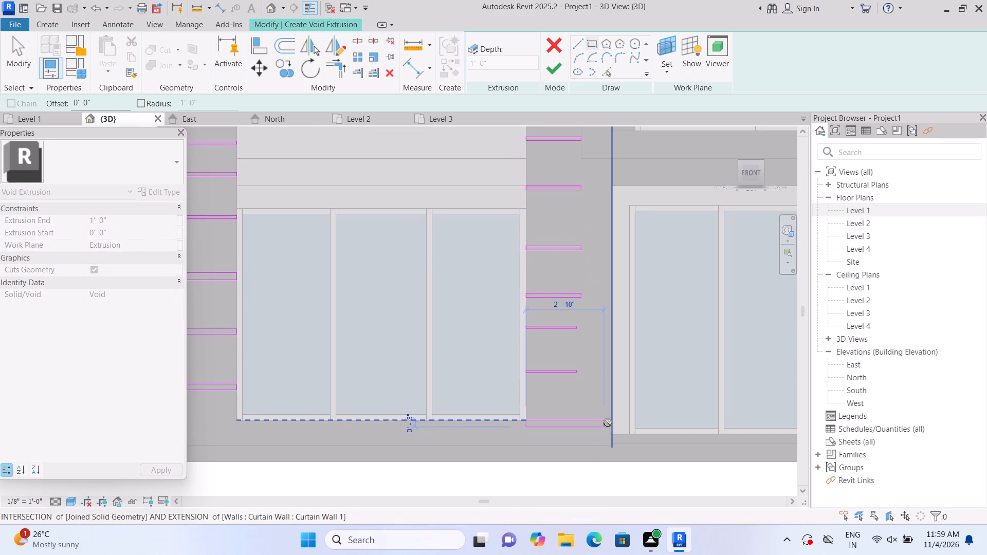
pyautogui.scroll(1, 588, 411)
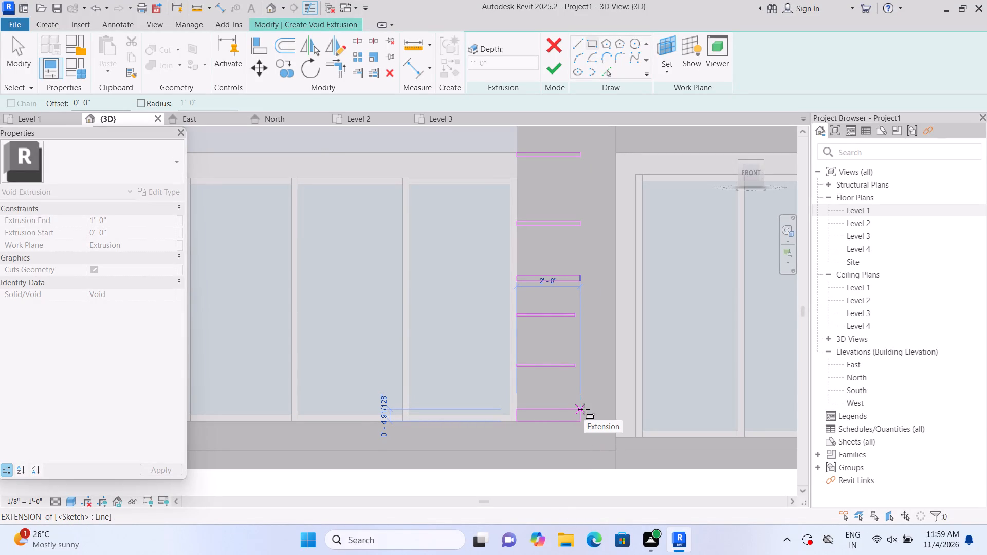
pyautogui.scroll(7, 584, 409)
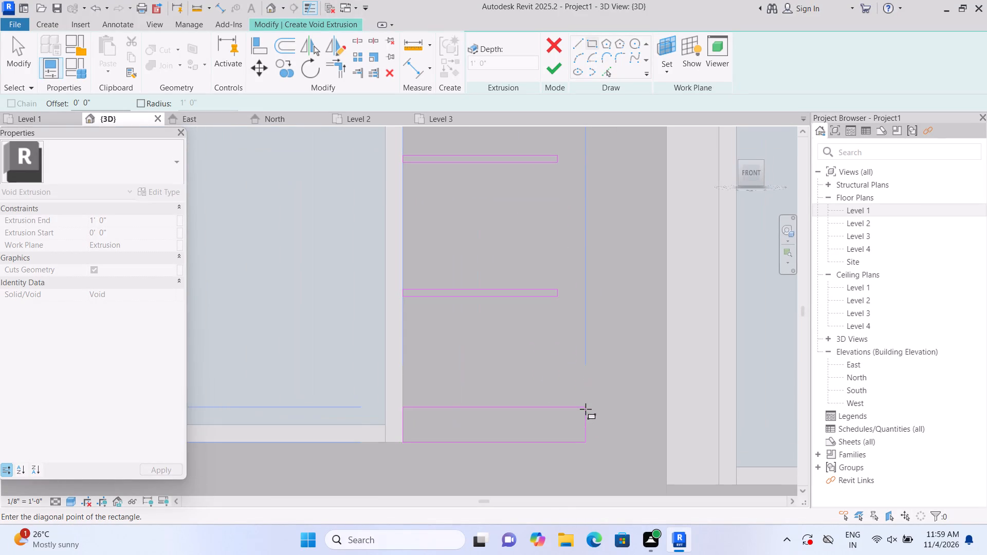
pyautogui.click(586, 429)
# Finish the groove sketch and set the void extrusion's end depth to 2".
pyautogui.scroll(-4, 595, 425)
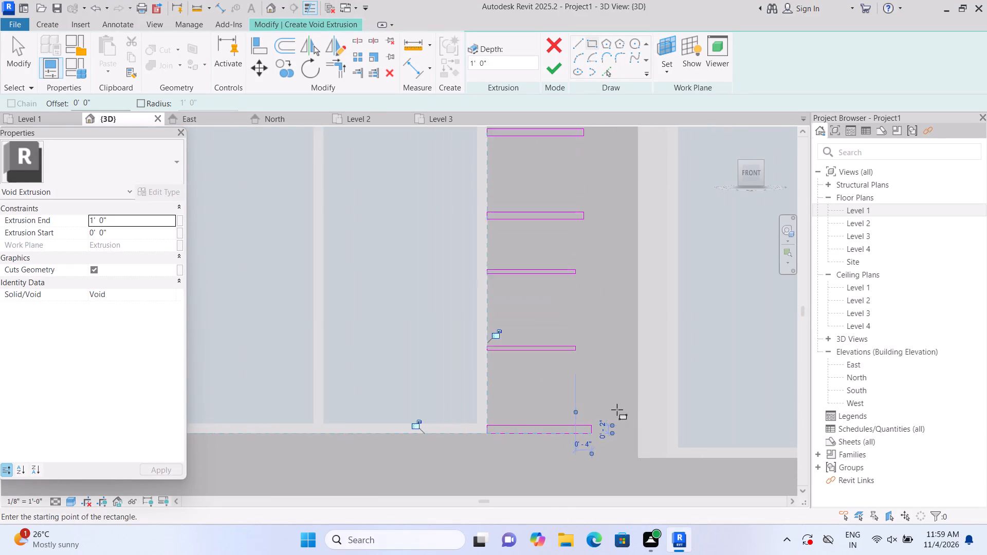
pyautogui.scroll(-8, 617, 410)
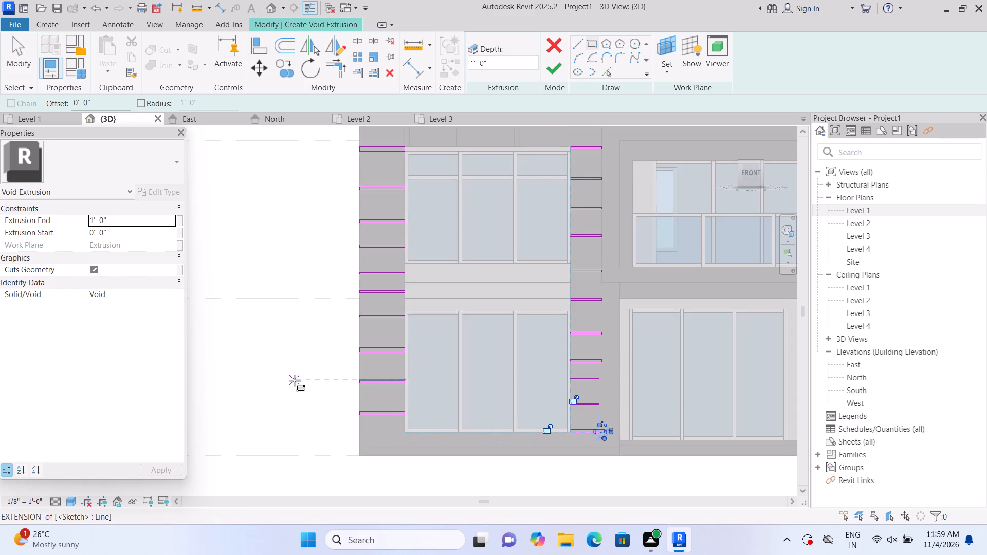
pyautogui.scroll(-3, 295, 393)
pyautogui.moveTo(293, 398); pyautogui.dragTo(274, 417, button='middle')
pyautogui.scroll(1, 274, 417)
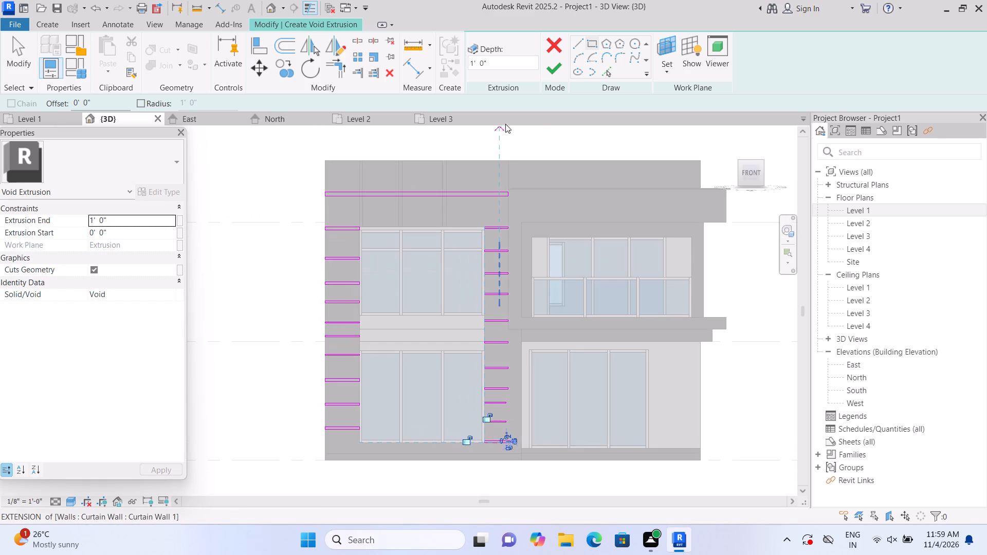
pyautogui.click(554, 71)
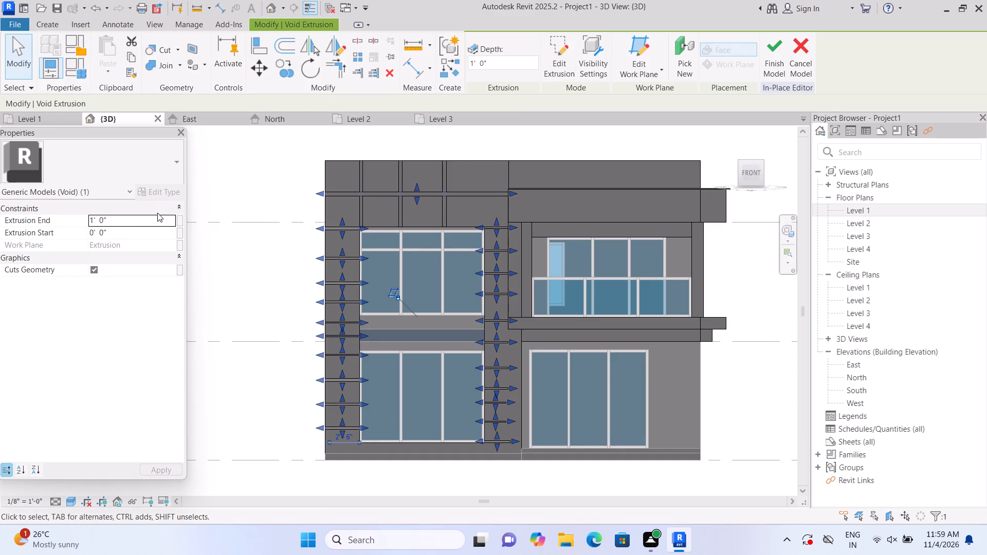
pyautogui.click(155, 220)
pyautogui.press('BackSpace')
pyautogui.write('2"')
pyautogui.press('Return')
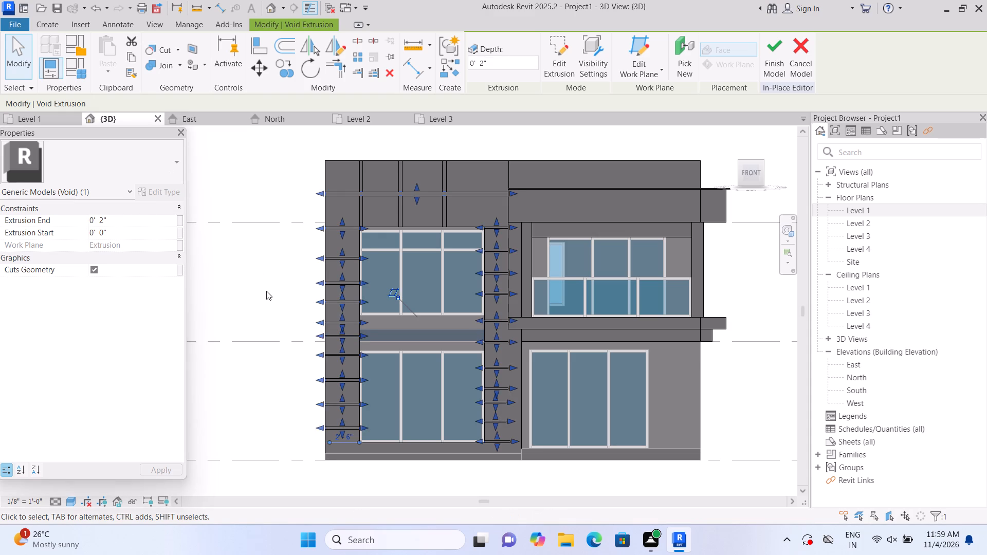
pyautogui.click(263, 279)
# Stretch three grooves on the balcony-side strip, from above the lower tall window down to its mid-height, out to the strip's outer edge.
pyautogui.scroll(-2, 263, 279)
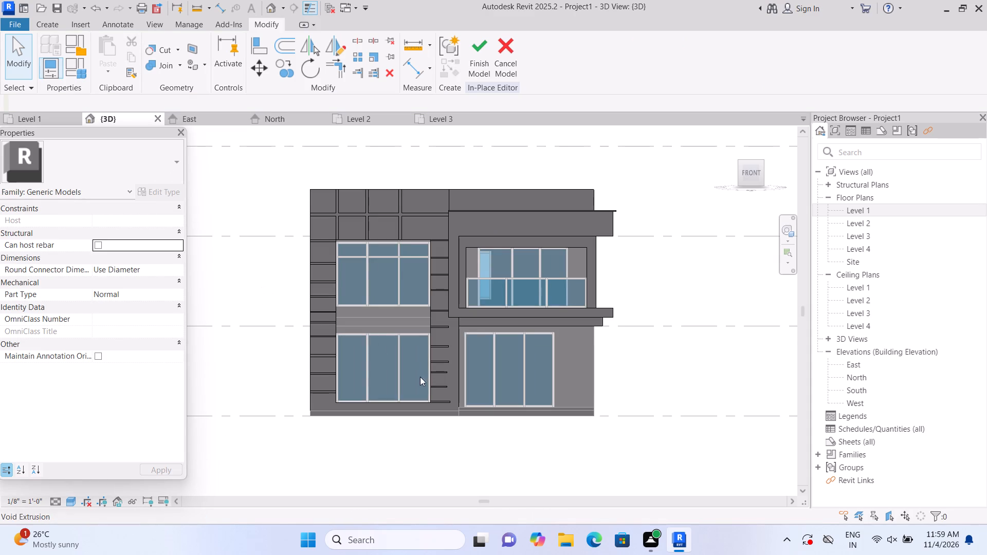
pyautogui.scroll(4, 445, 384)
pyautogui.scroll(2, 442, 318)
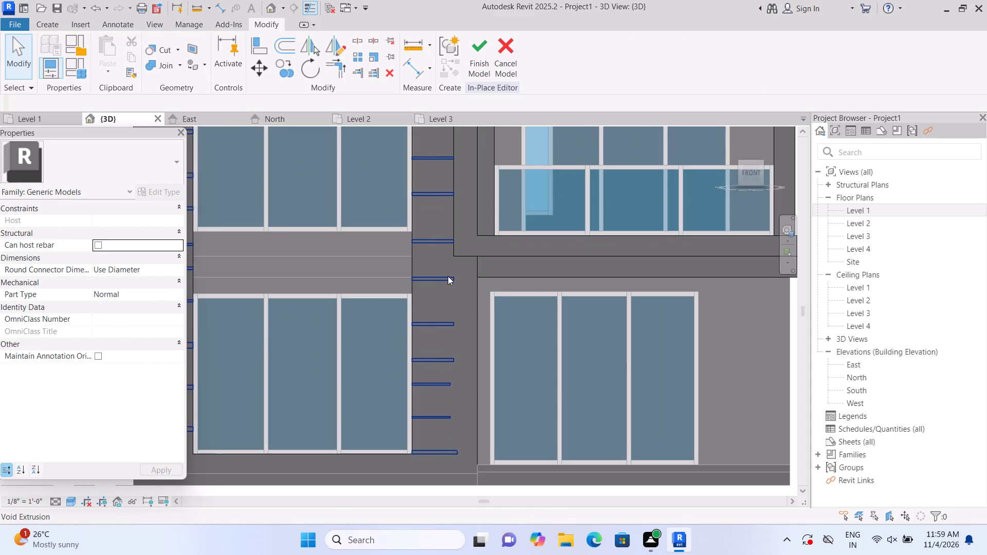
pyautogui.click(448, 276)
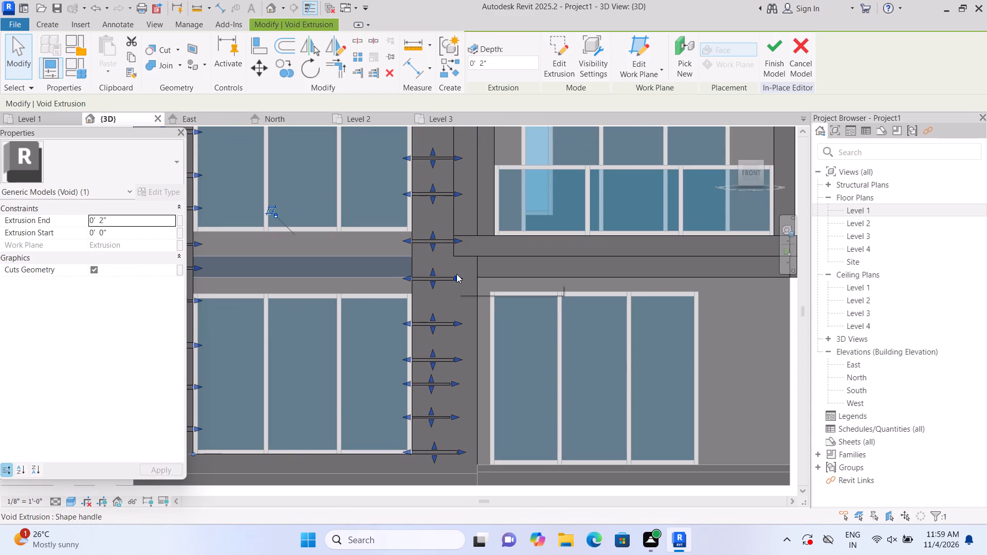
pyautogui.moveTo(456, 277); pyautogui.dragTo(476, 277)
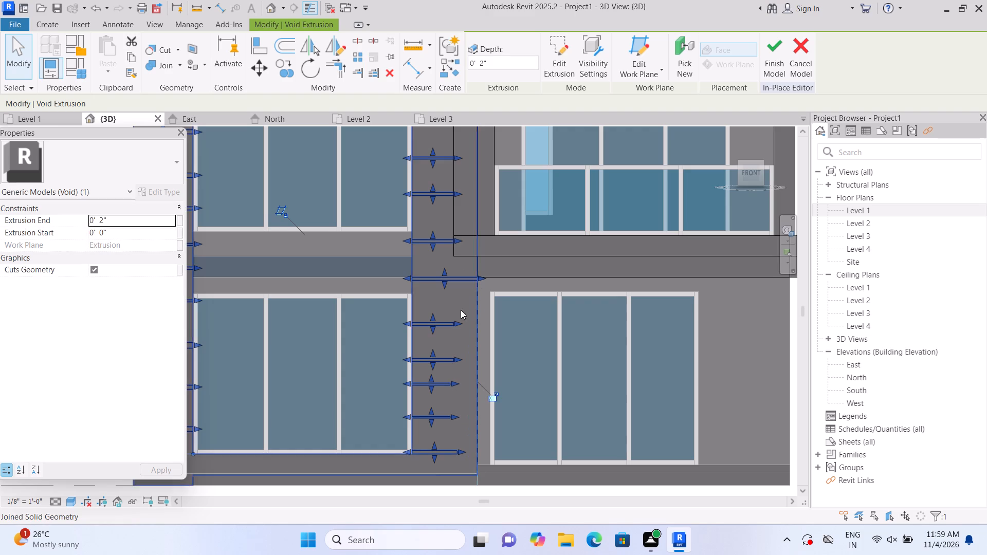
pyautogui.moveTo(456, 321); pyautogui.dragTo(476, 325)
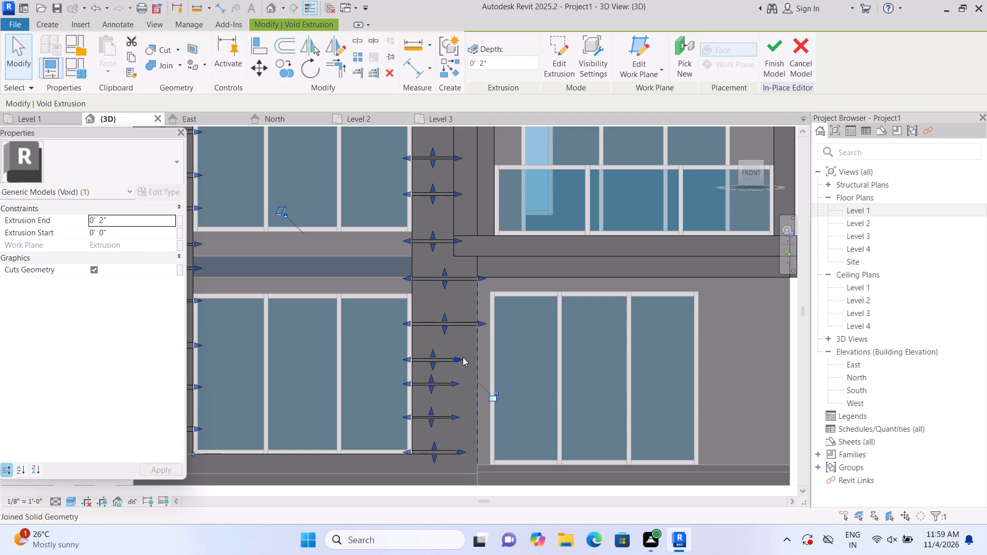
pyautogui.moveTo(456, 359); pyautogui.dragTo(480, 360)
# Stretch the three lowest grooves on the balcony-side strip away from the window toward the strip's outer edge.
pyautogui.moveTo(452, 382); pyautogui.dragTo(473, 386)
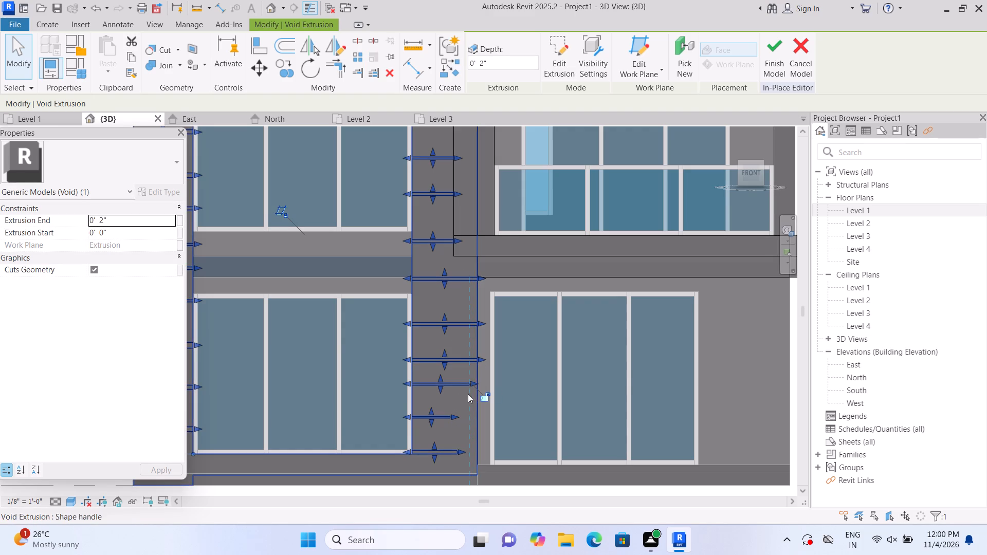
pyautogui.click(472, 381)
pyautogui.click(472, 381)
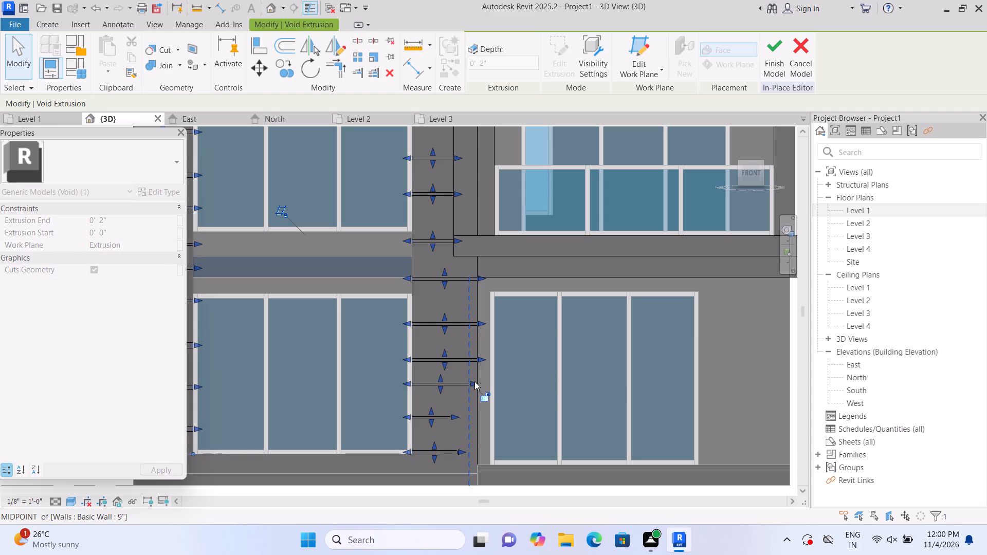
pyautogui.click(473, 381)
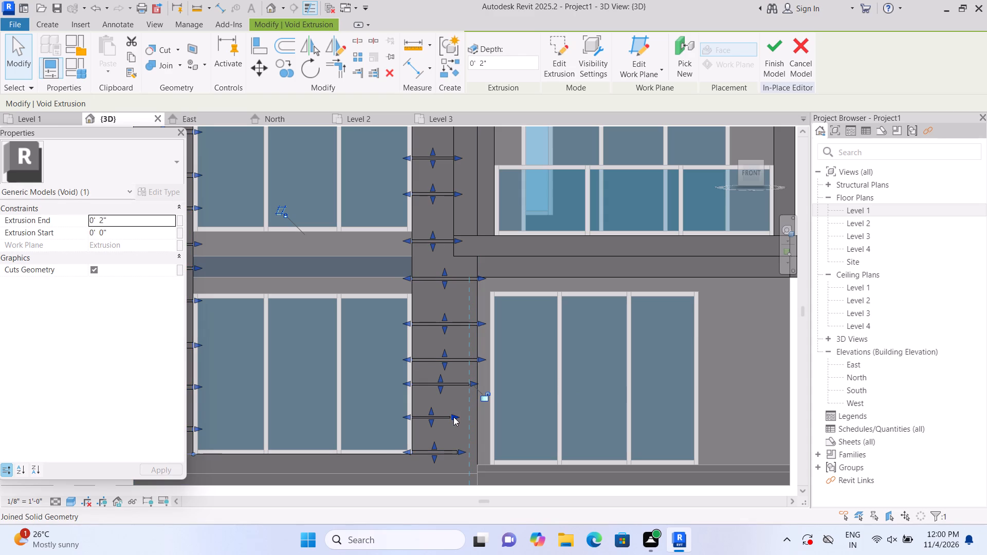
pyautogui.moveTo(453, 417); pyautogui.dragTo(473, 421)
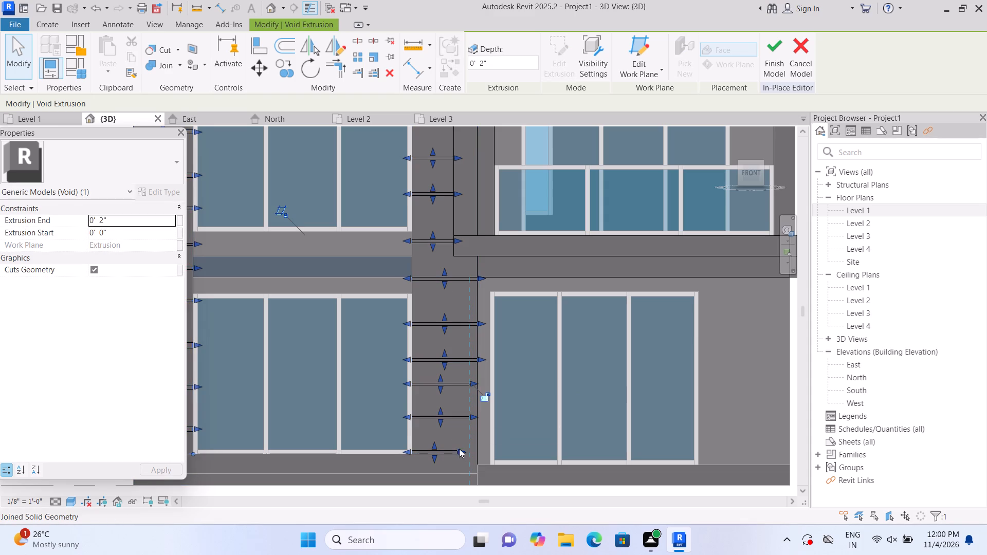
pyautogui.moveTo(460, 449); pyautogui.dragTo(478, 453)
pyautogui.scroll(-4, 449, 456)
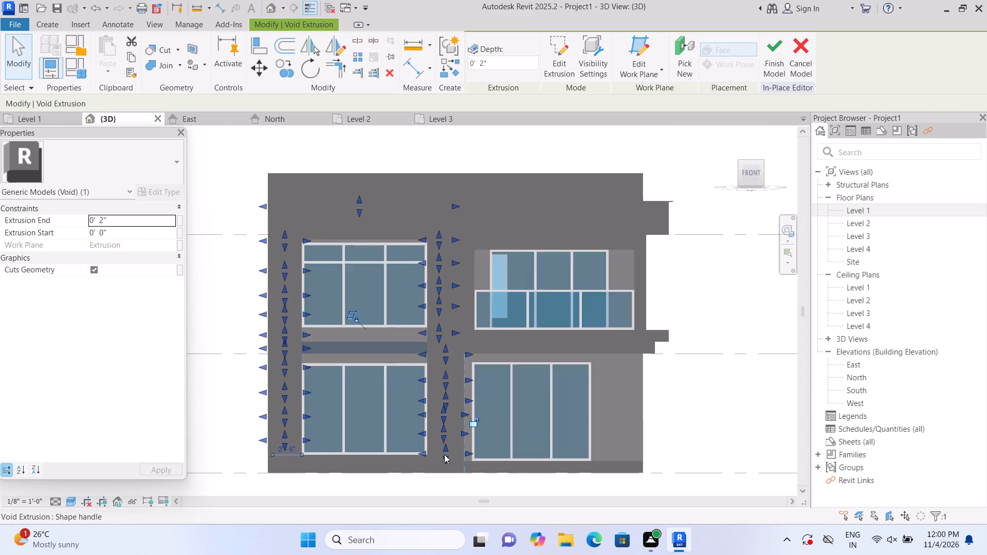
pyautogui.scroll(-1, 444, 454)
pyautogui.click(656, 424)
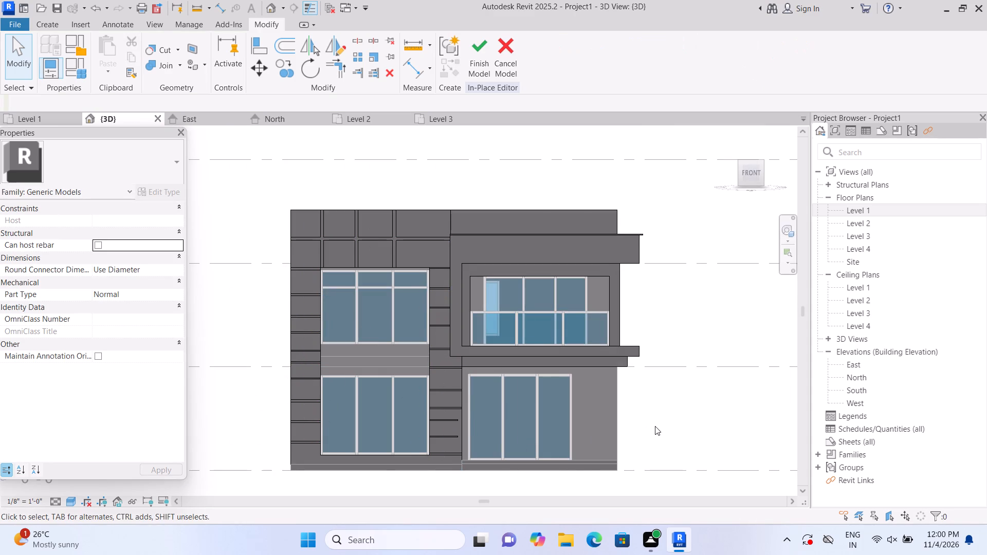
# Create a solid extrusion on the wall plane from a rectangle about 10' 6" by 3' filling the band between the upper and lower tall windows.
pyautogui.click(49, 24)
pyautogui.click(109, 49)
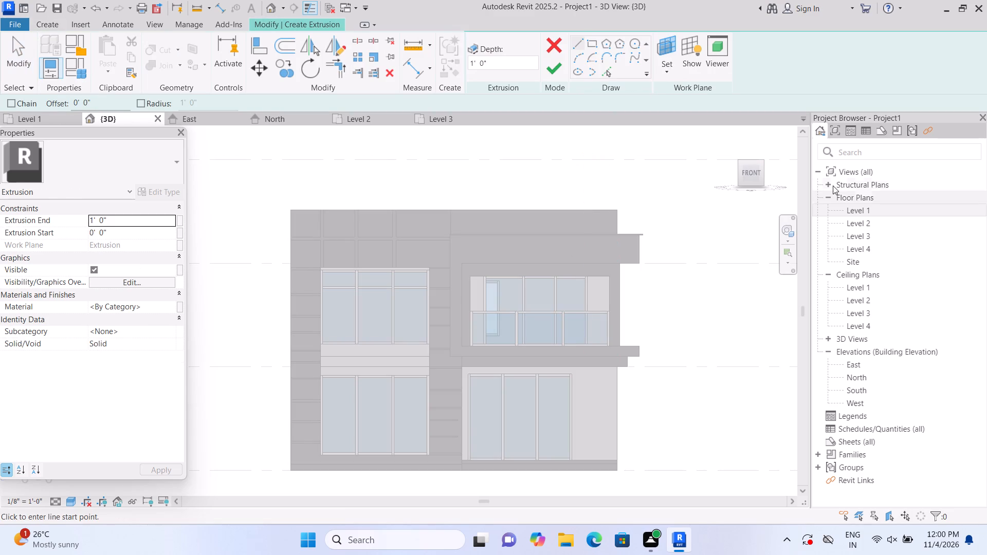
pyautogui.click(669, 73)
pyautogui.click(674, 122)
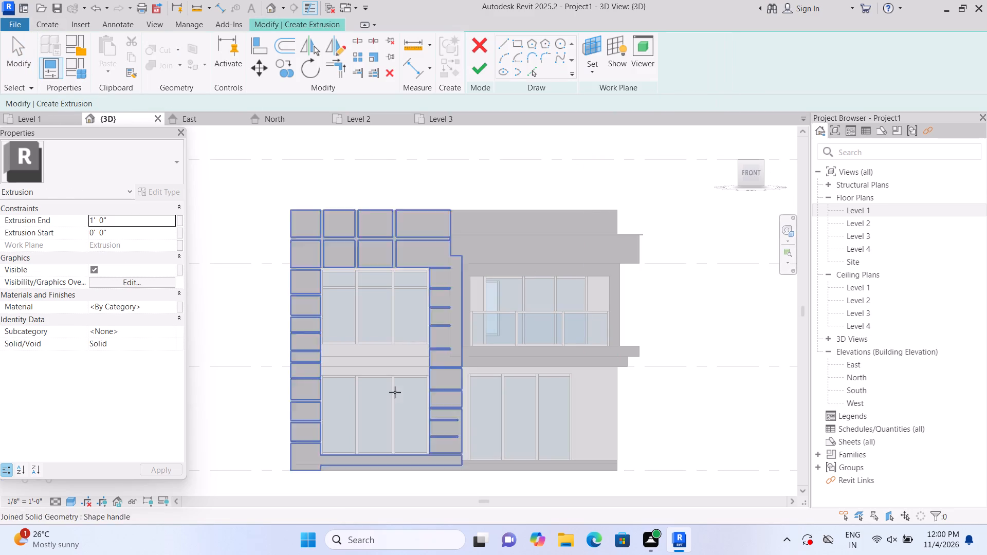
pyautogui.scroll(2, 371, 359)
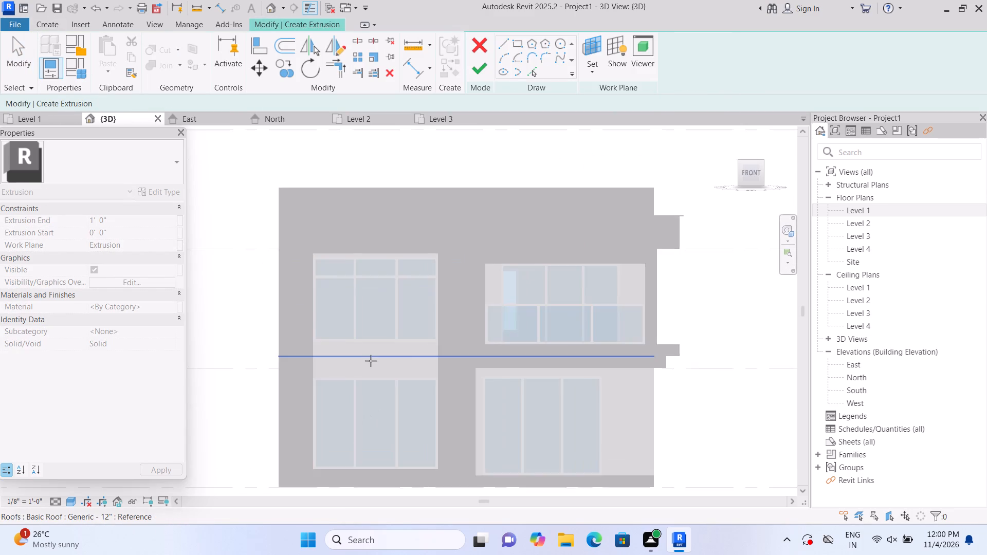
pyautogui.scroll(4, 371, 361)
pyautogui.doubleClick(389, 329)
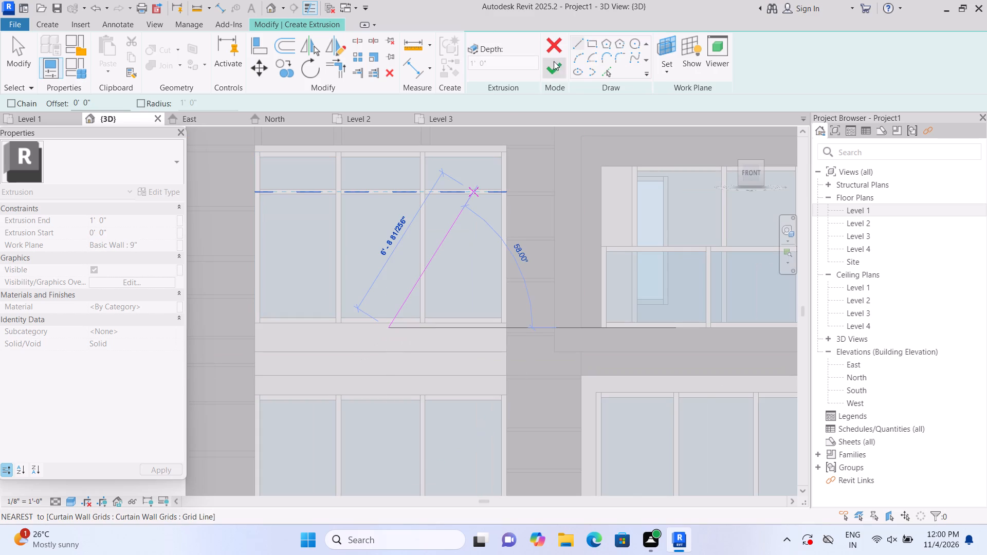
pyautogui.click(590, 45)
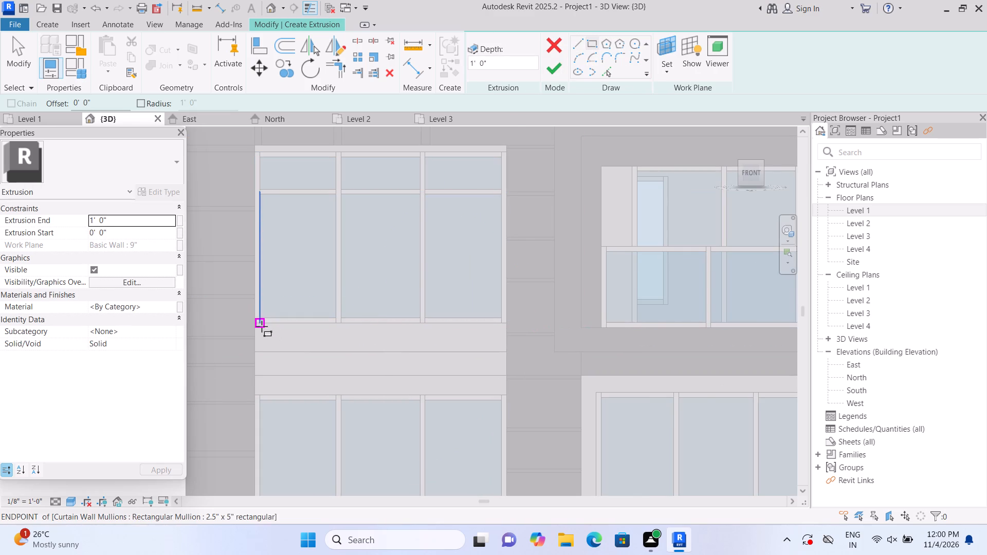
pyautogui.click(257, 326)
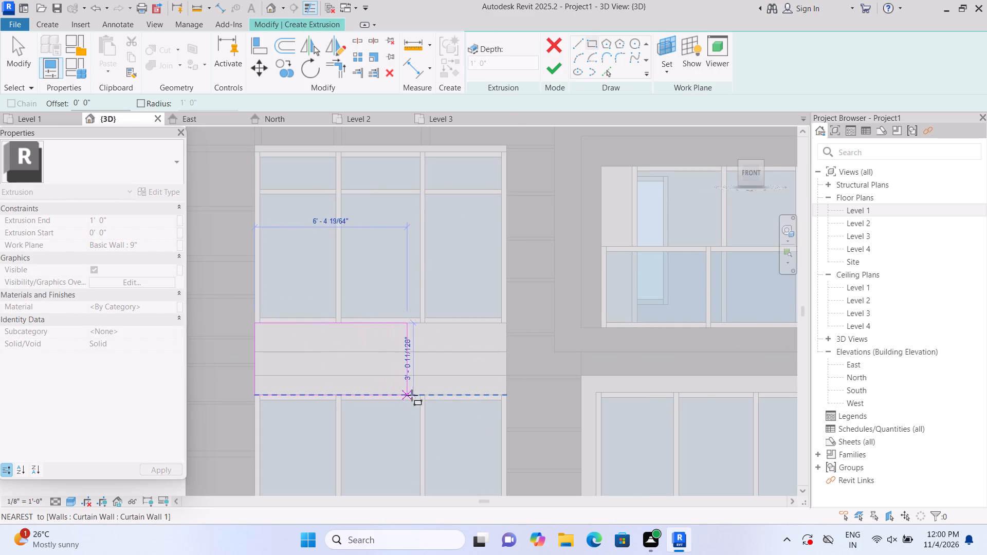
pyautogui.click(506, 393)
pyautogui.click(557, 67)
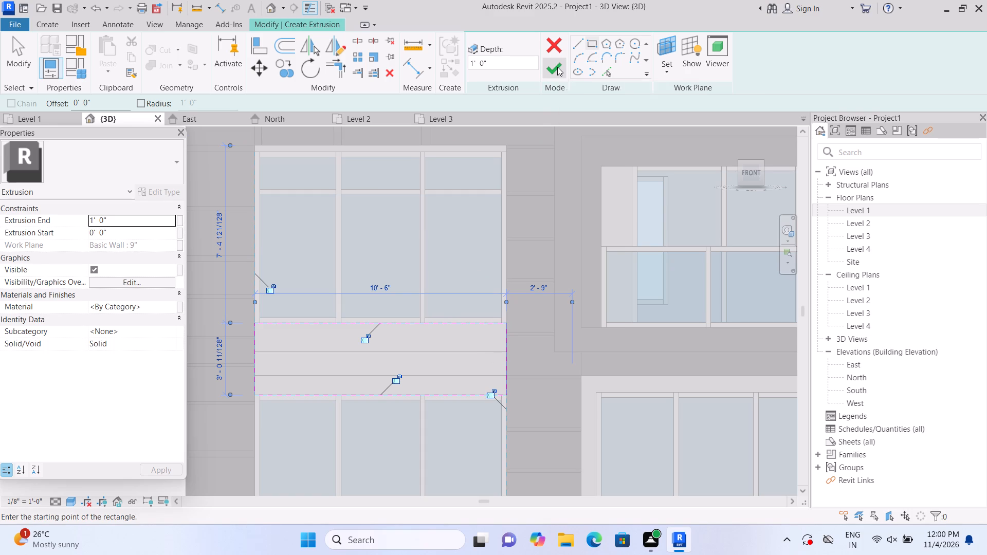
# Set the solid band's extrusion end to 3".
pyautogui.click(121, 224)
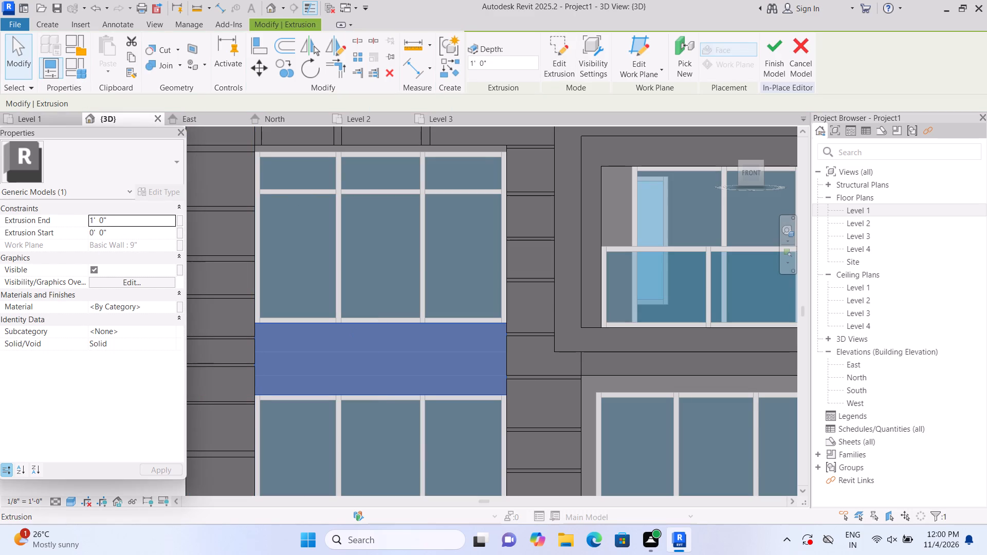
pyautogui.press('BackSpace')
pyautogui.write('3"')
pyautogui.press('Return')
pyautogui.scroll(-4, 259, 269)
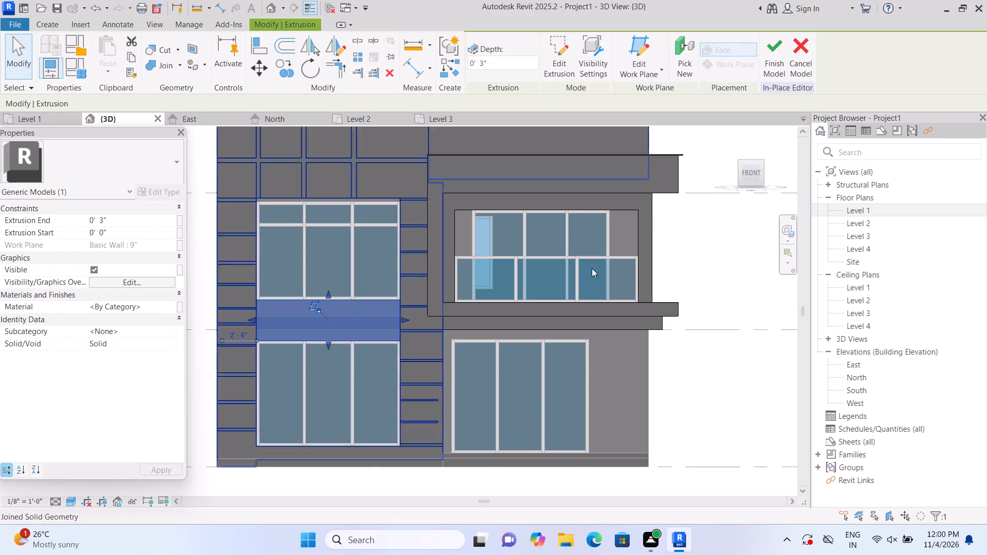
pyautogui.click(715, 276)
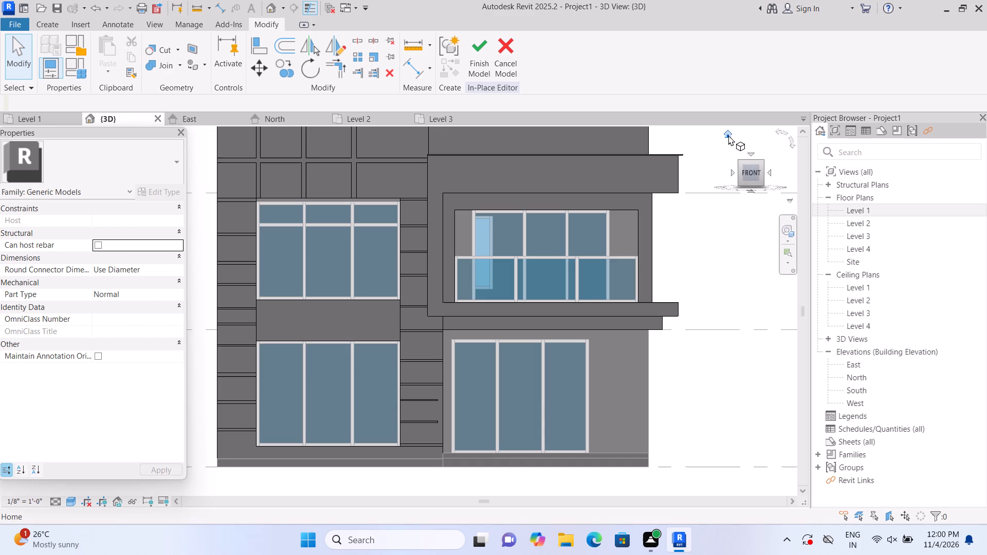
# Examine the front facade's grooves and the new band between the windows in the isometric home view.
pyautogui.click(726, 134)
pyautogui.scroll(2, 217, 382)
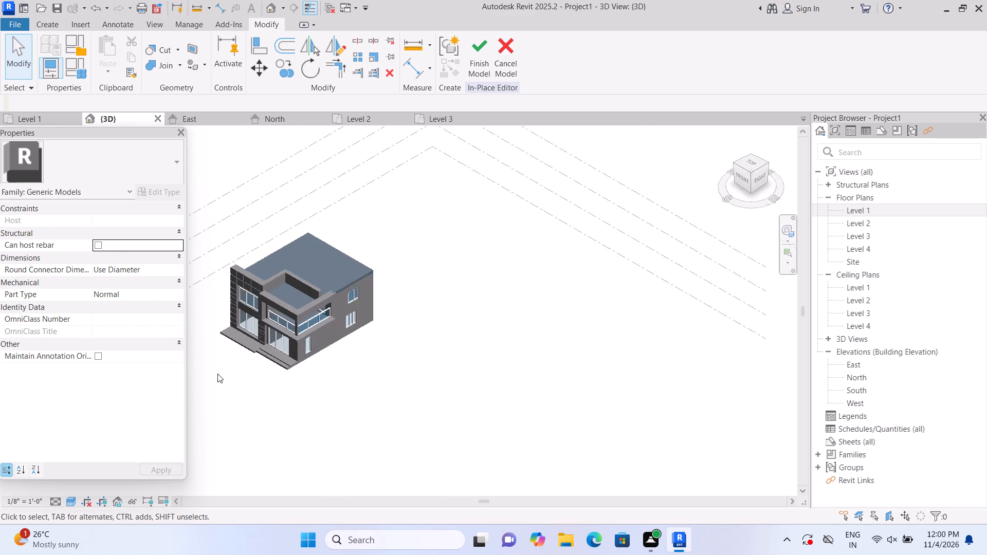
pyautogui.scroll(12, 217, 374)
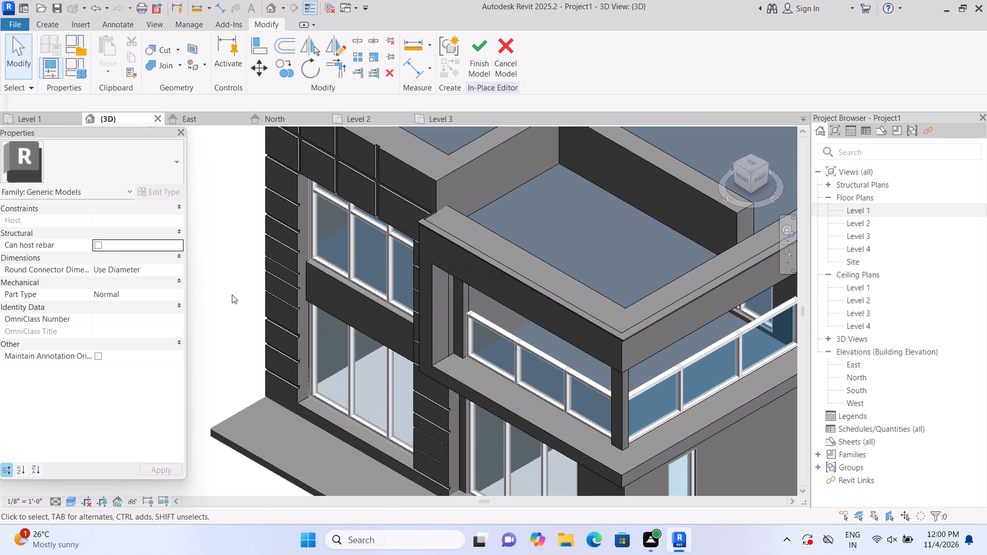
pyautogui.scroll(1, 239, 301)
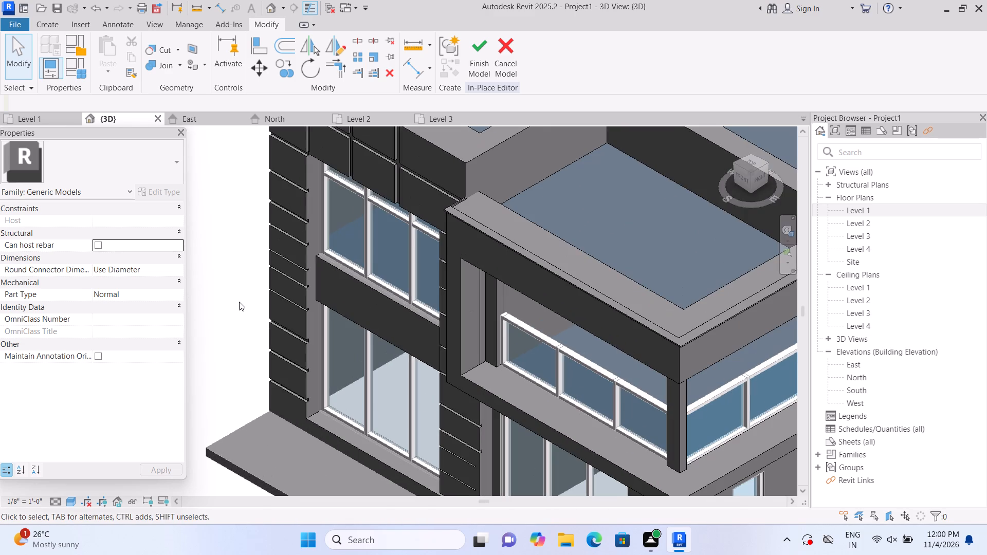
# Examine the facade in isometric and front views and check the properties of the joined solid cladding around the tall windows.
pyautogui.scroll(-5, 239, 306)
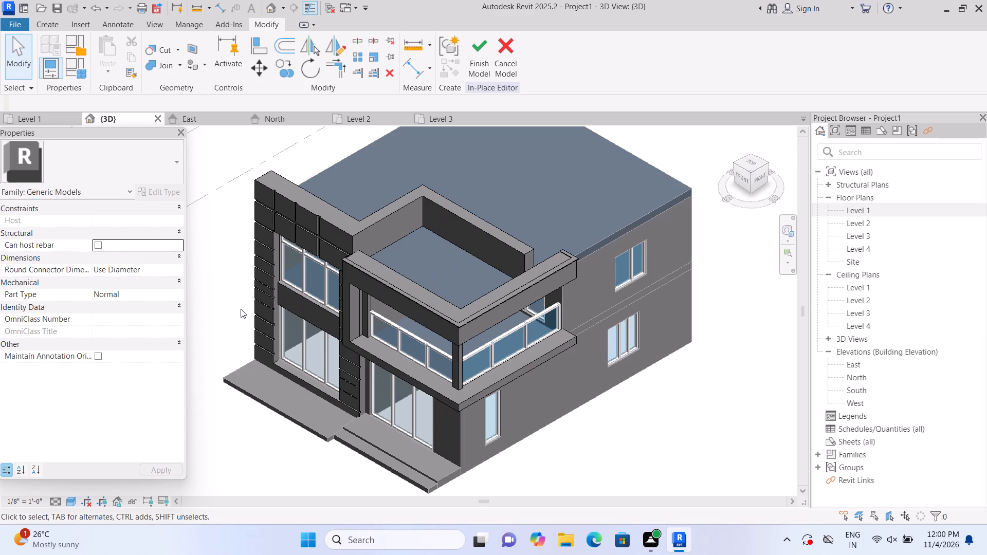
pyautogui.scroll(1, 242, 309)
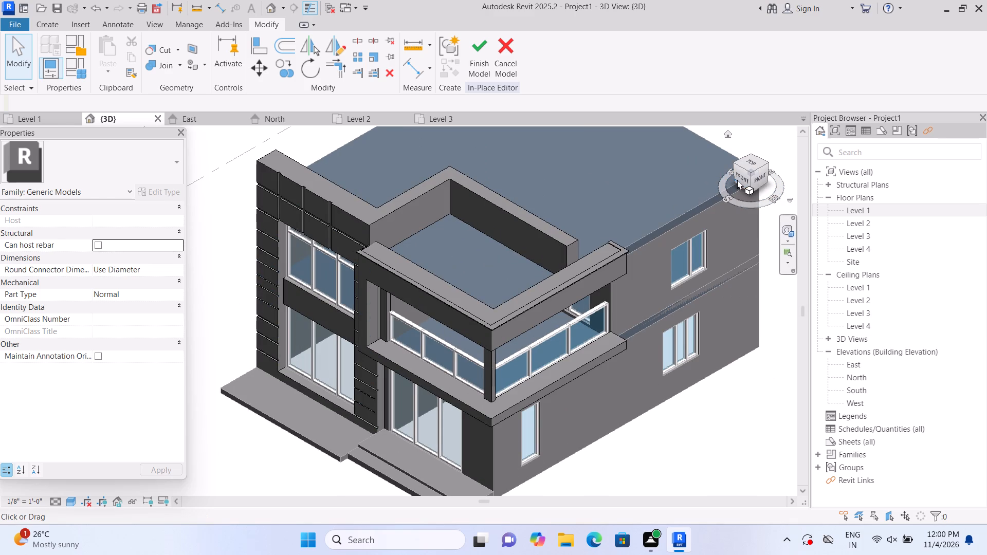
pyautogui.click(737, 178)
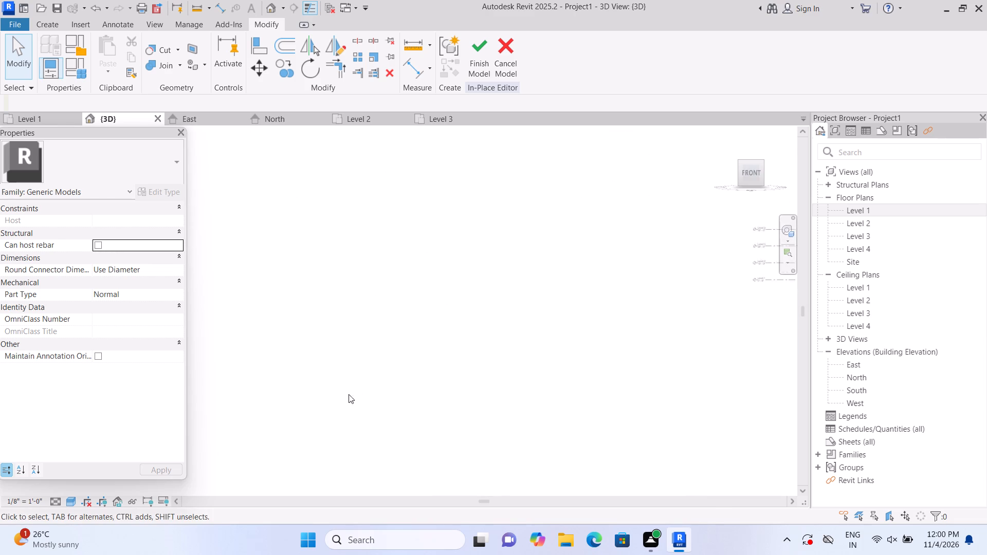
pyautogui.scroll(12, 307, 380)
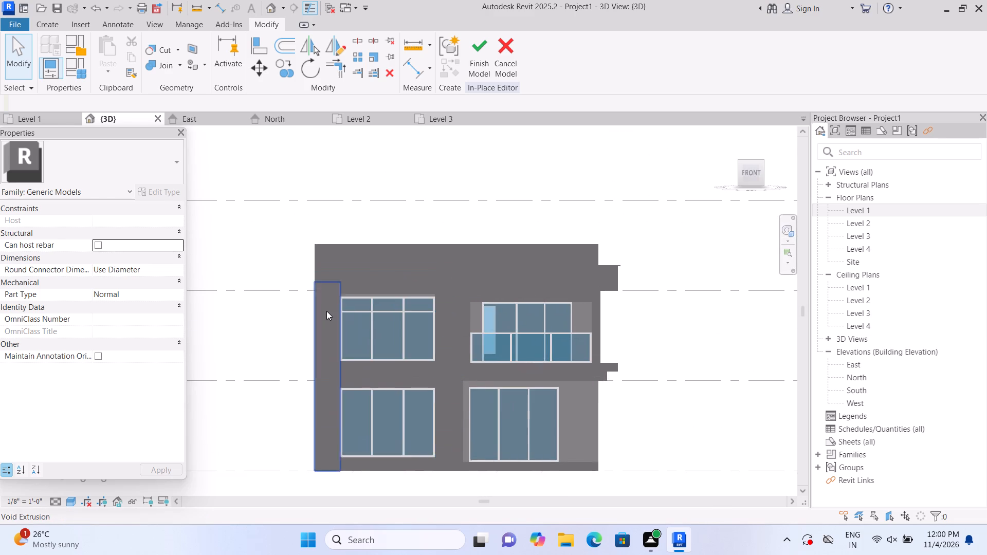
pyautogui.click(359, 278)
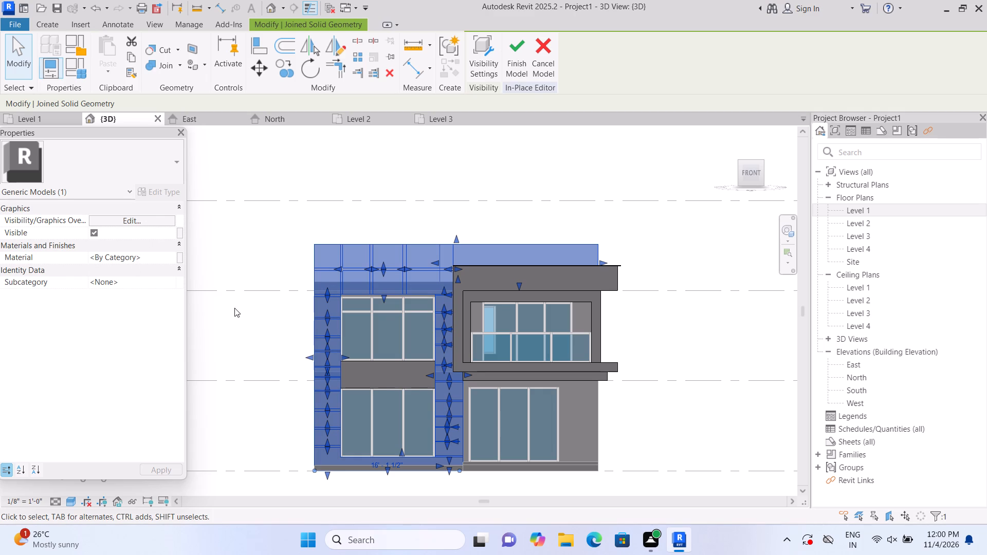
pyautogui.press('Escape')
pyautogui.moveTo(237, 282); pyautogui.dragTo(241, 276, button='middle')
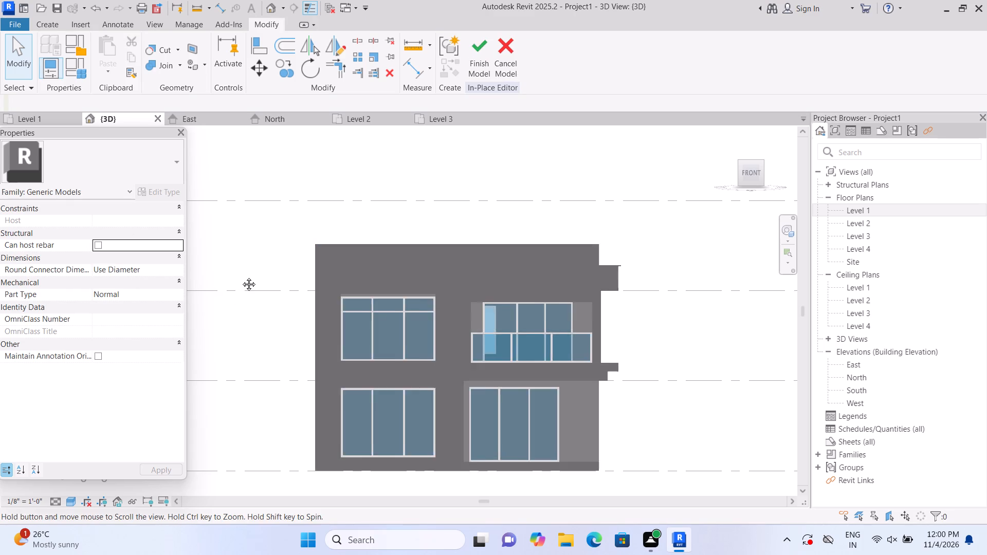
pyautogui.moveTo(241, 276); pyautogui.dragTo(235, 233, button='middle')
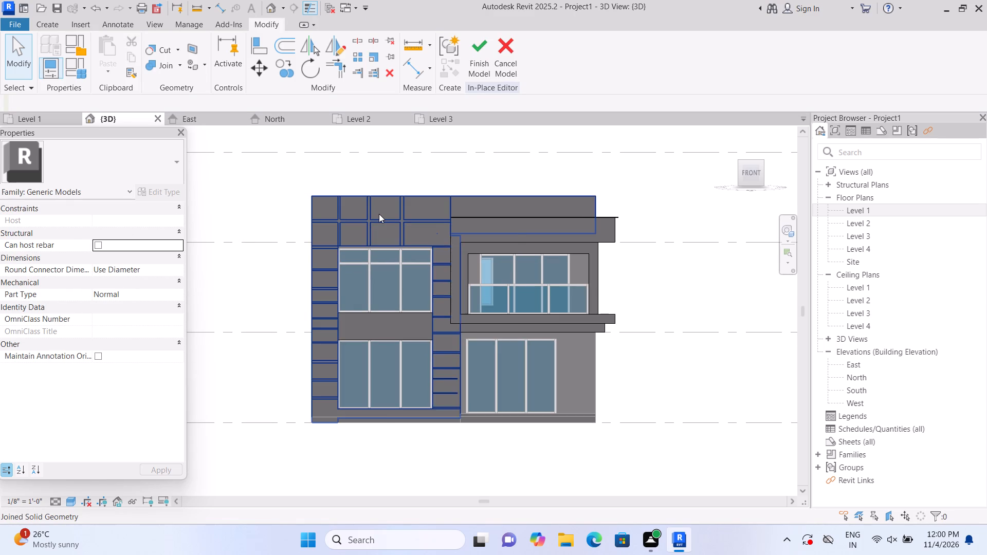
pyautogui.click(379, 213)
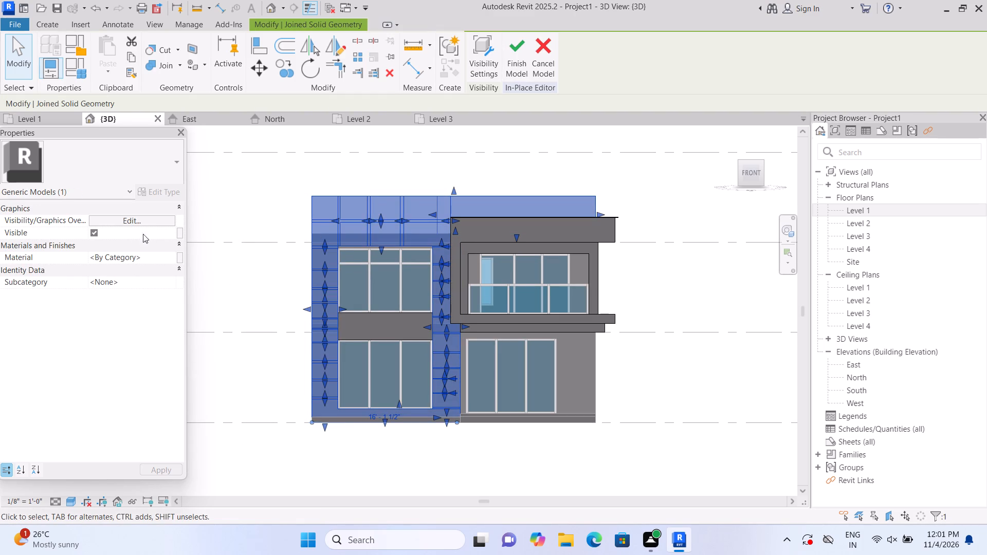
pyautogui.click(241, 317)
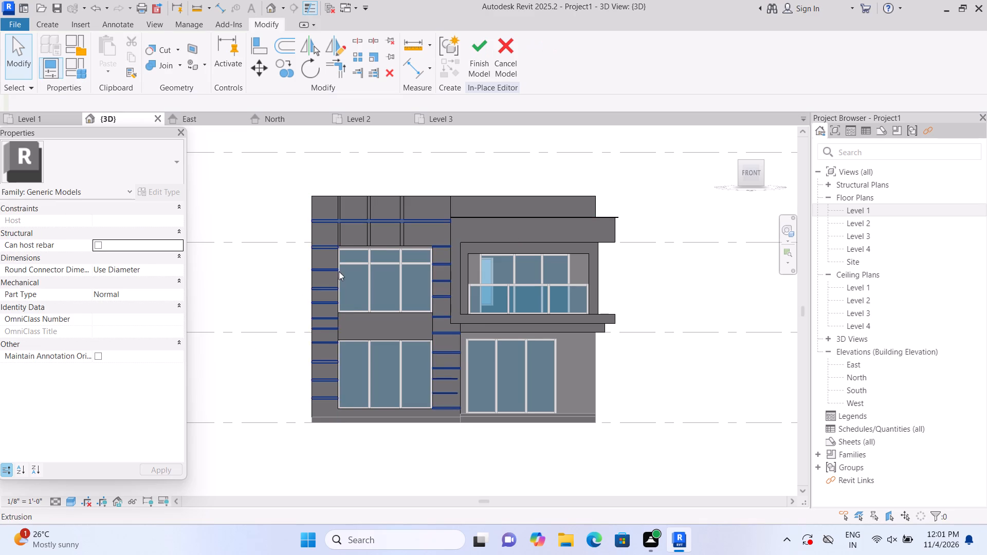
# Set the extrusion end of the horizontal groove void on the strips beside the tall windows to 1".
pyautogui.click(324, 288)
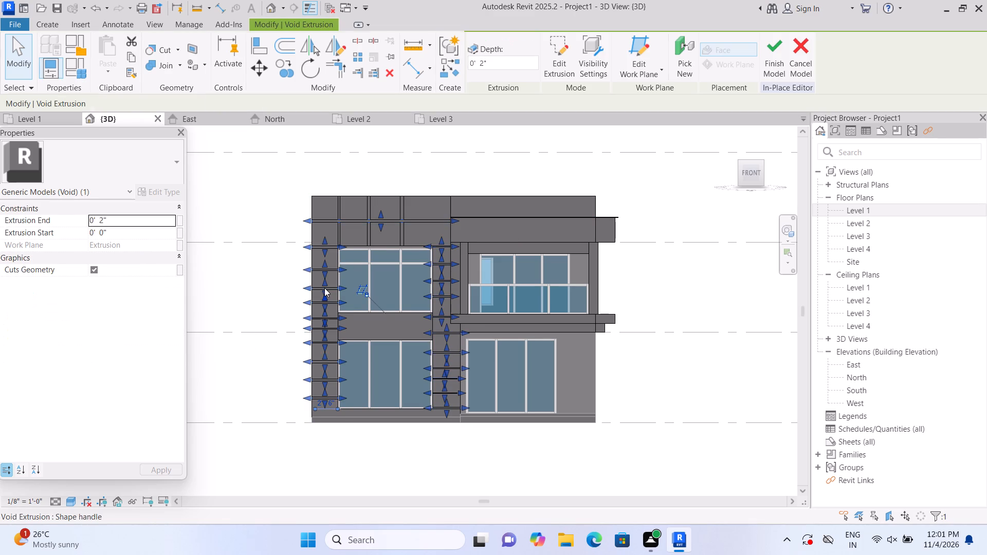
pyautogui.click(159, 214)
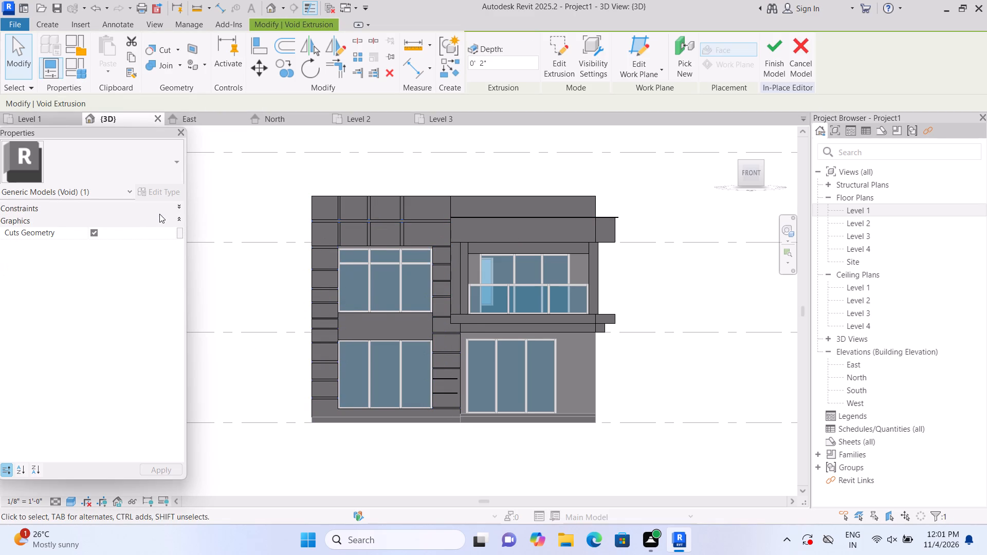
pyautogui.click(328, 324)
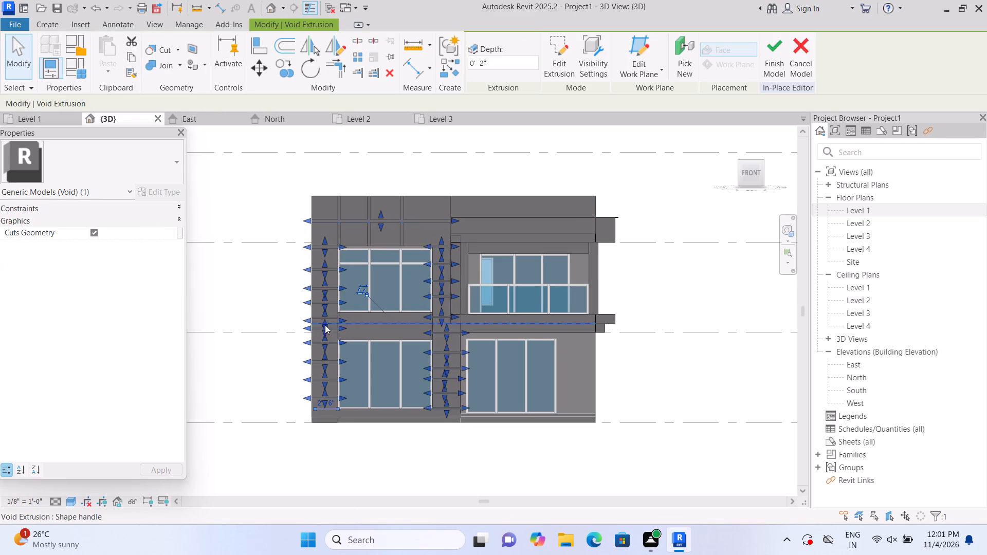
pyautogui.click(220, 289)
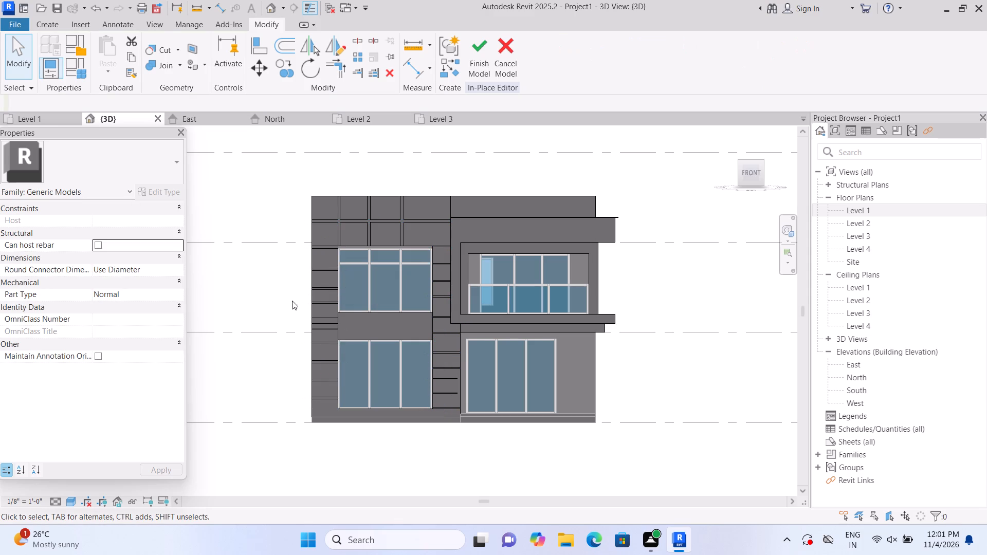
pyautogui.click(327, 299)
pyautogui.click(140, 220)
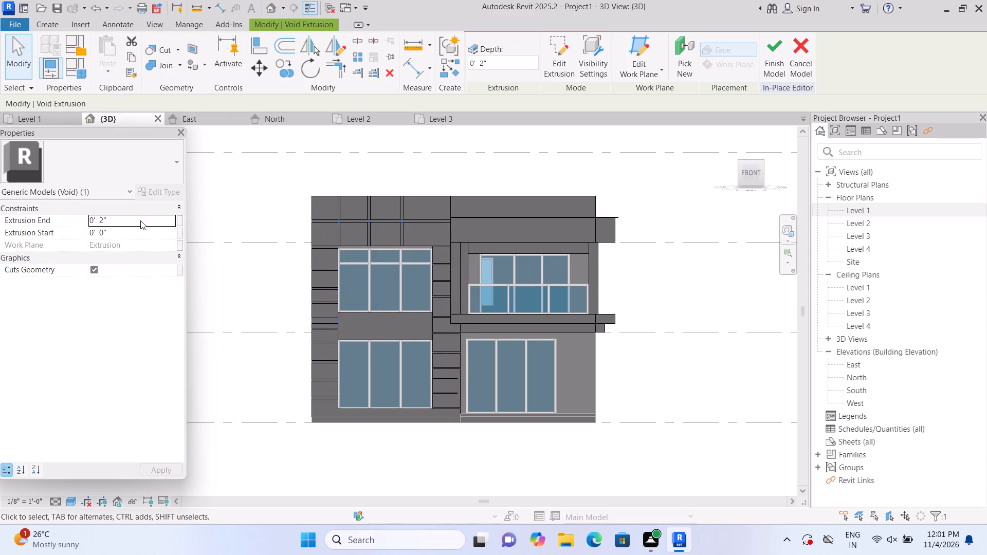
pyautogui.press('BackSpace')
pyautogui.press('1')
pyautogui.hotkey('shift', '"')
pyautogui.press('Return')
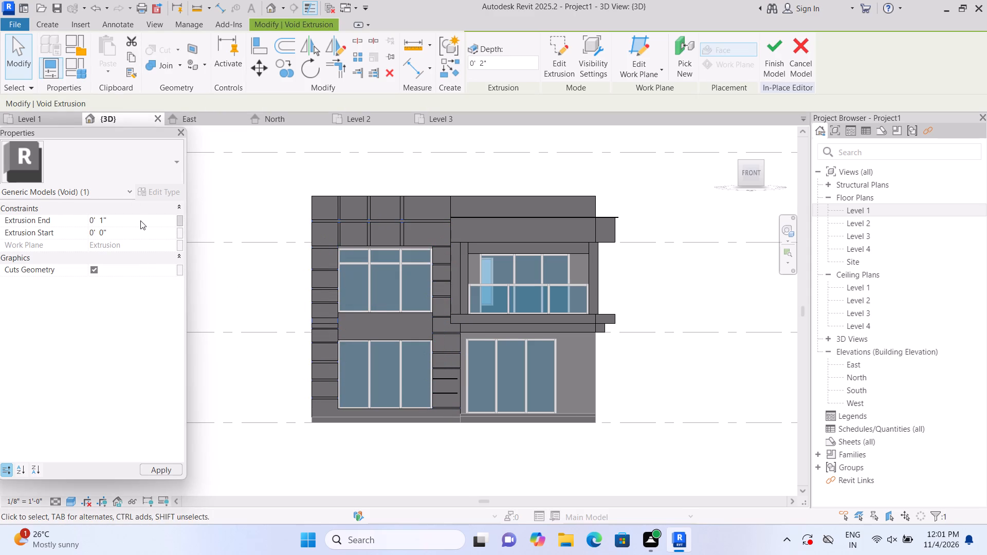
pyautogui.click(240, 302)
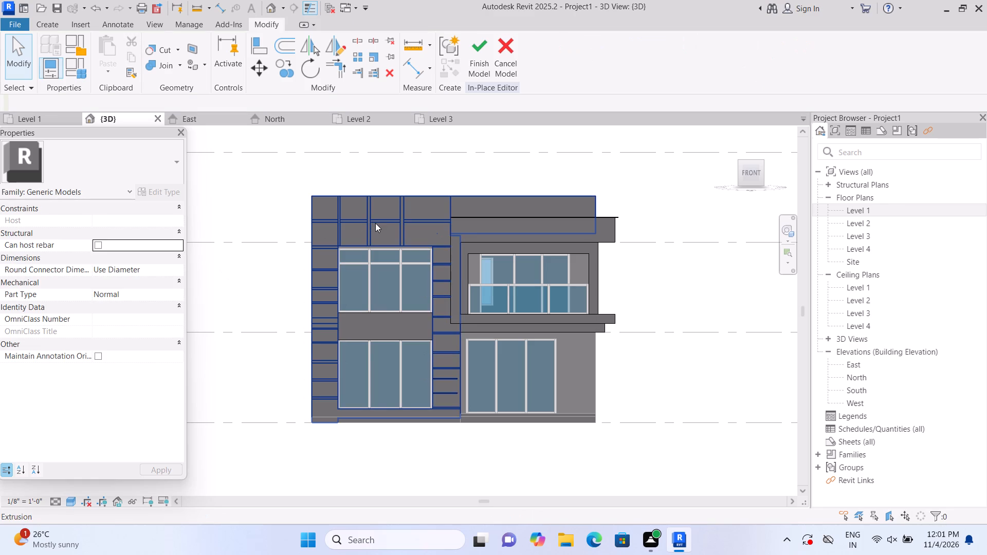
# Set the extrusion end of the vertical groove void above the upper tall window to 1".
pyautogui.click(386, 207)
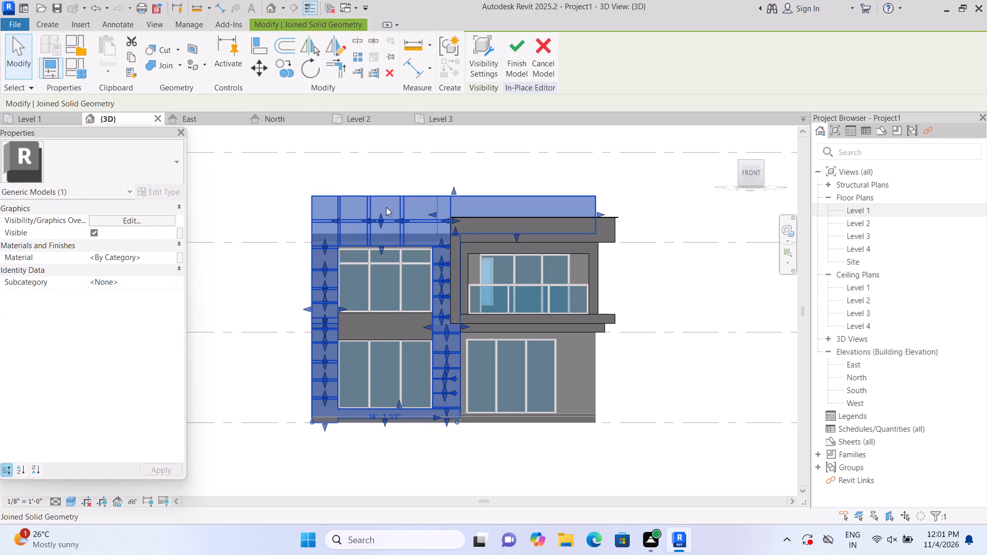
pyautogui.click(237, 269)
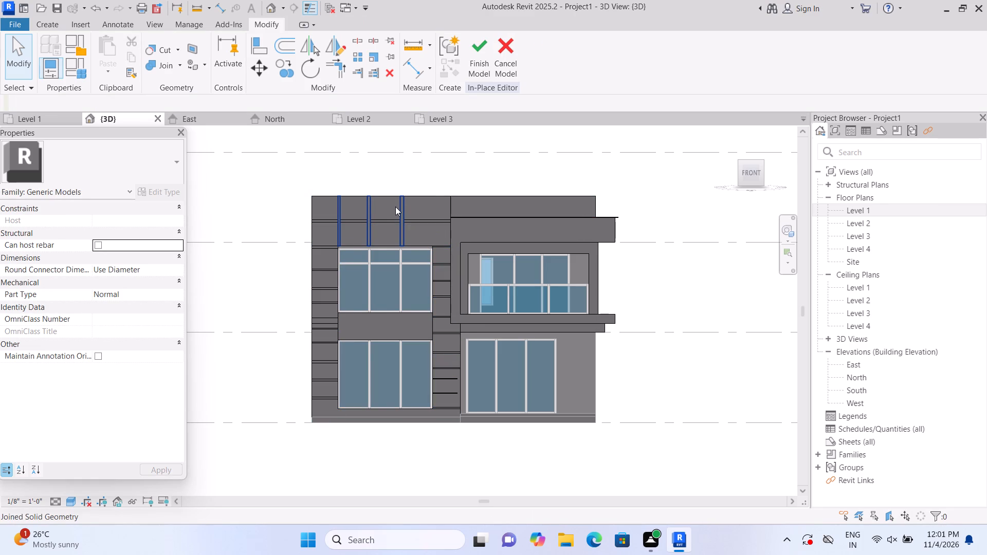
pyautogui.click(395, 207)
pyautogui.click(143, 220)
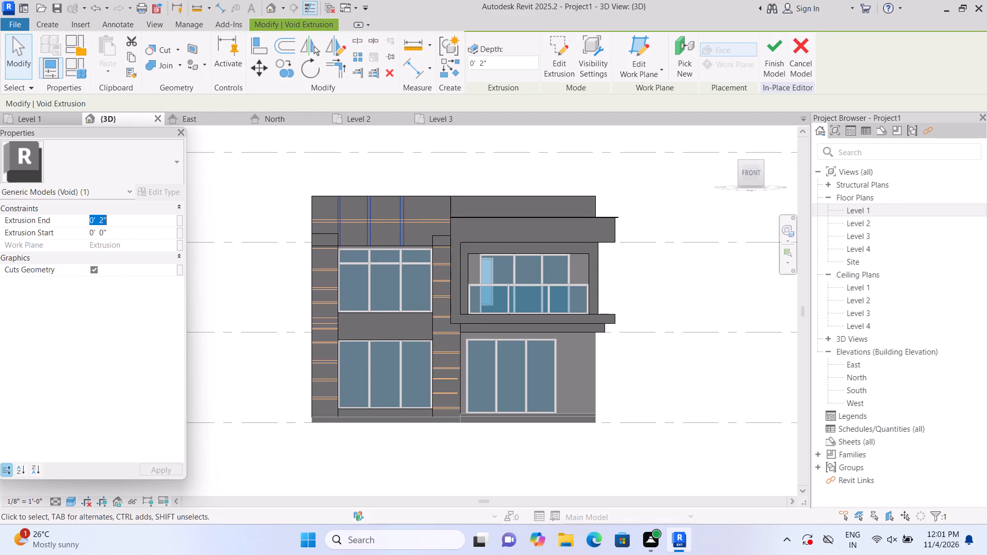
pyautogui.press('BackSpace')
pyautogui.write('1"')
pyautogui.press('Return')
pyautogui.click(228, 270)
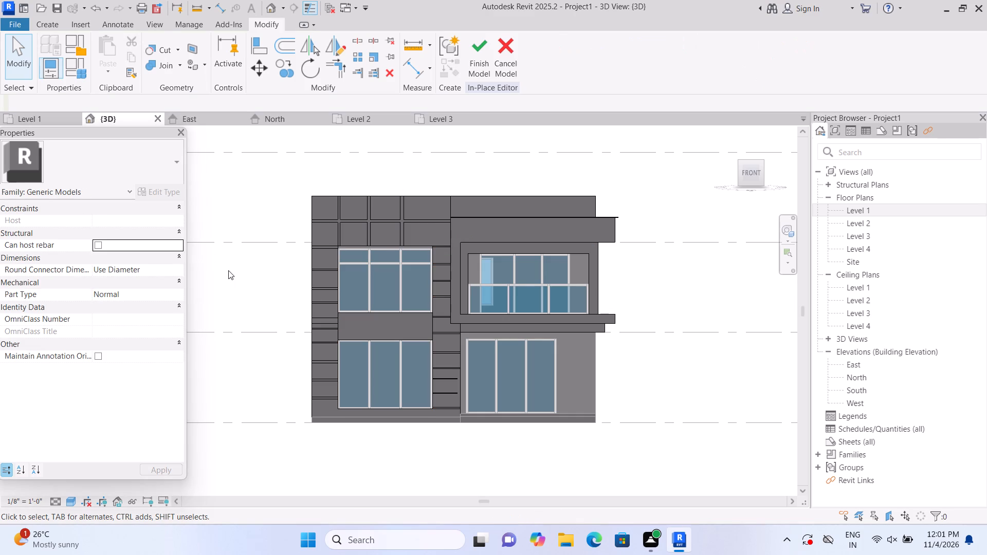
# Start a void extrusion on the front facade and pick a new work plane for it.
pyautogui.moveTo(234, 272); pyautogui.dragTo(225, 266, button='middle')
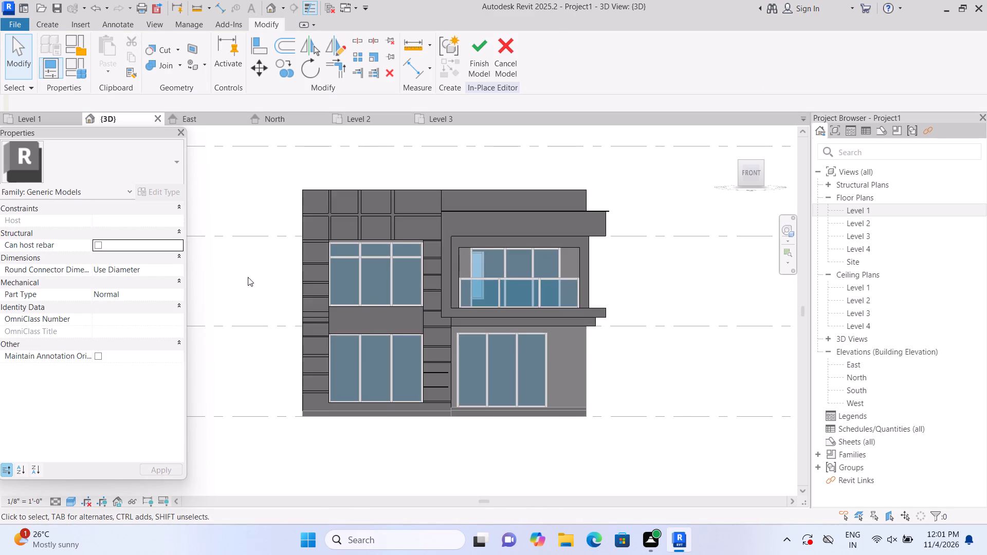
pyautogui.scroll(3, 308, 306)
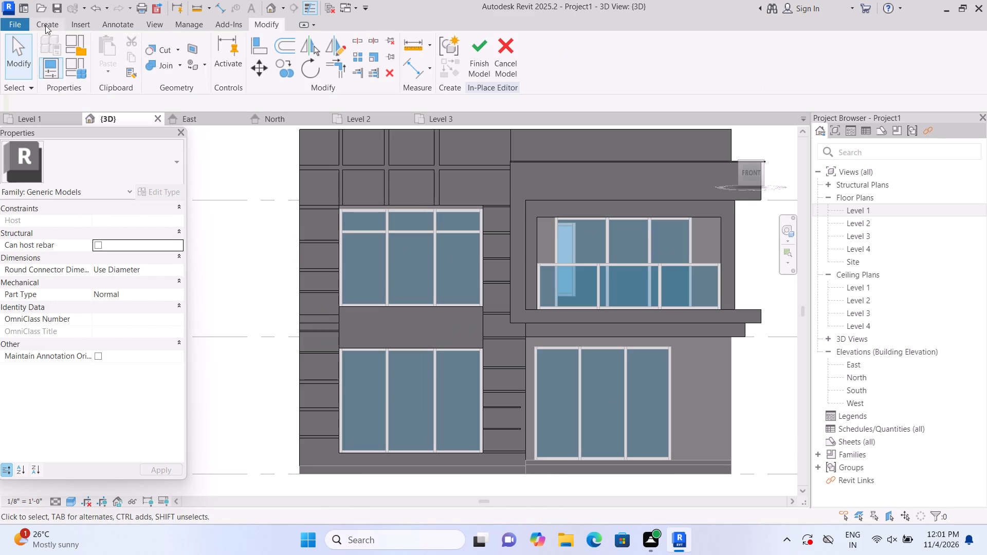
pyautogui.click(45, 25)
pyautogui.click(263, 65)
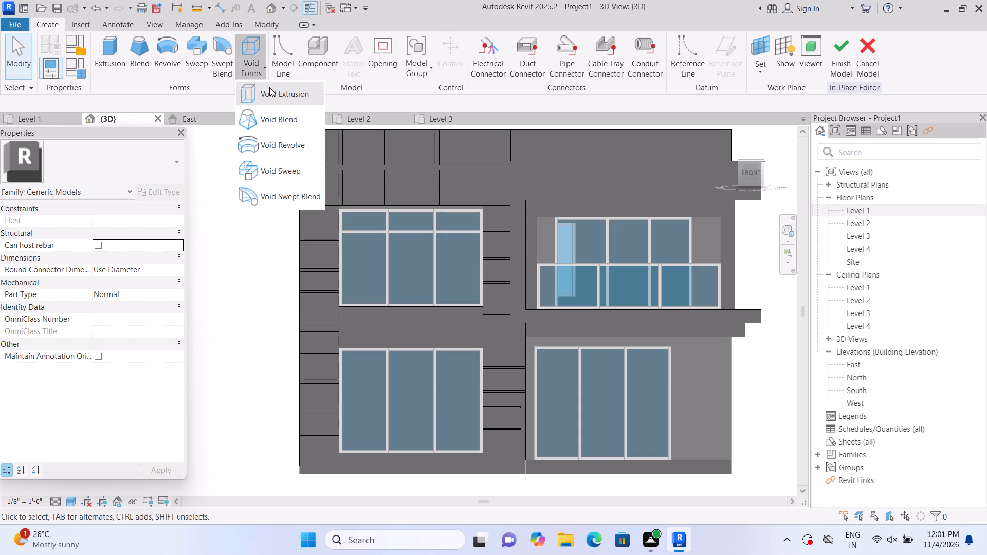
pyautogui.click(270, 88)
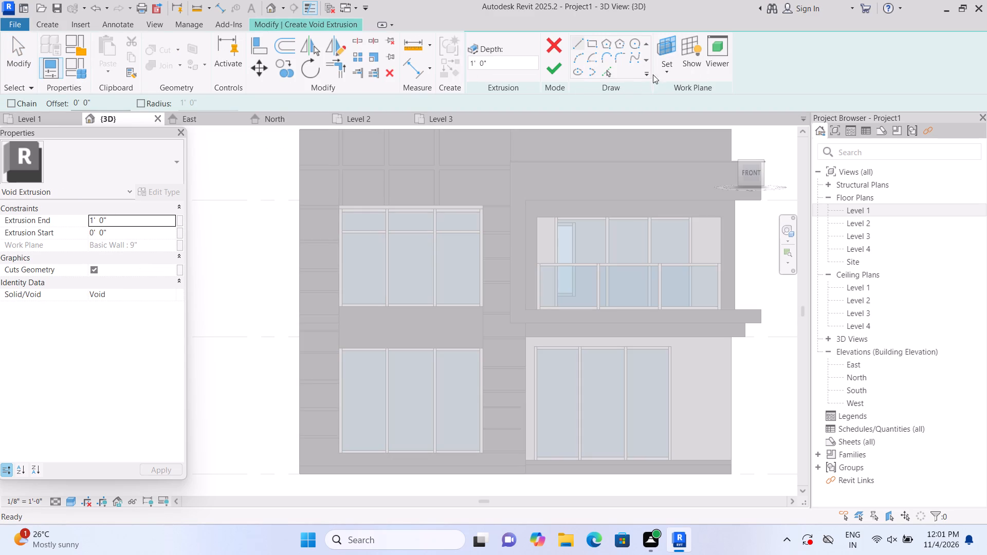
pyautogui.click(667, 72)
pyautogui.click(682, 124)
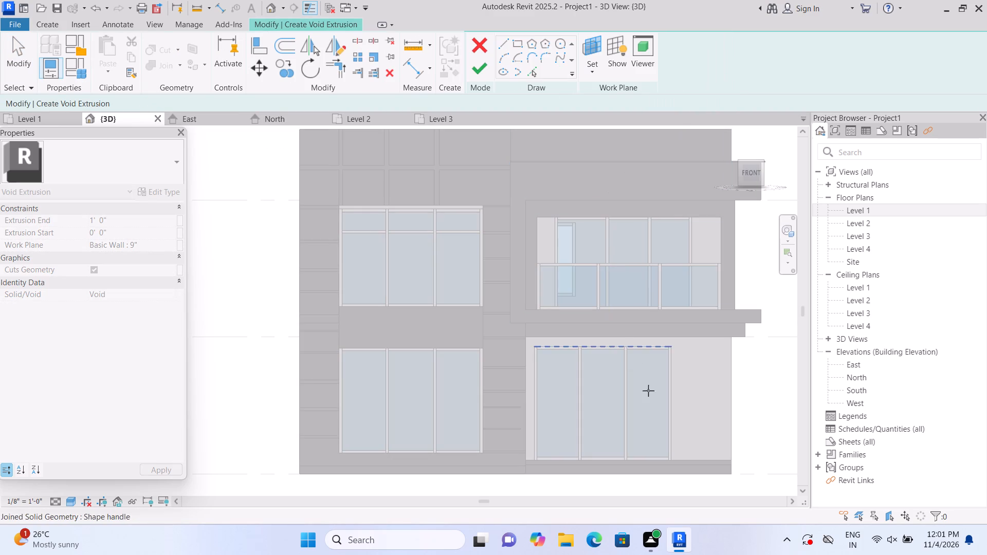
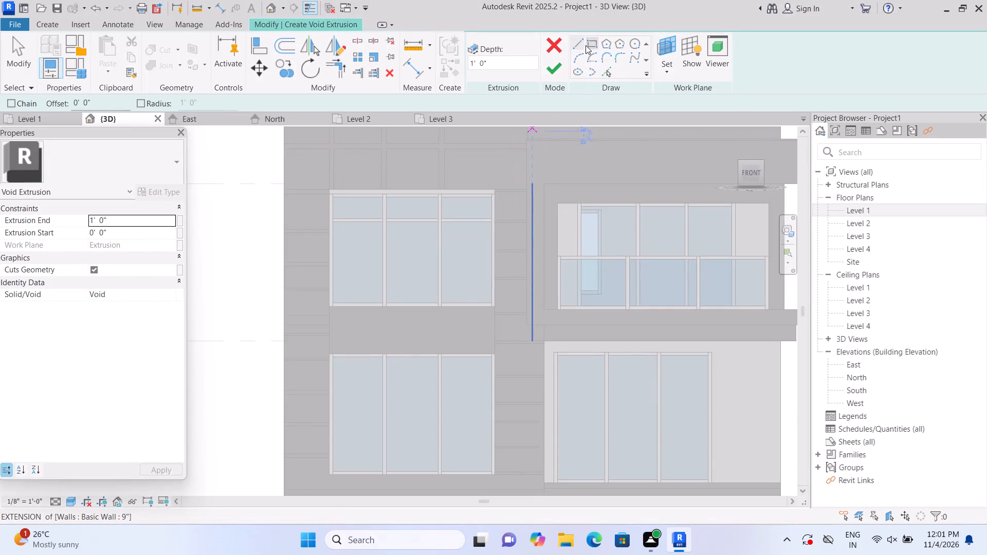
# Sketch three narrow vertical rectangles about 3' high, spaced across the solid band between the upper and lower tall windows.
pyautogui.click(586, 45)
pyautogui.scroll(1, 464, 295)
pyautogui.scroll(2, 408, 341)
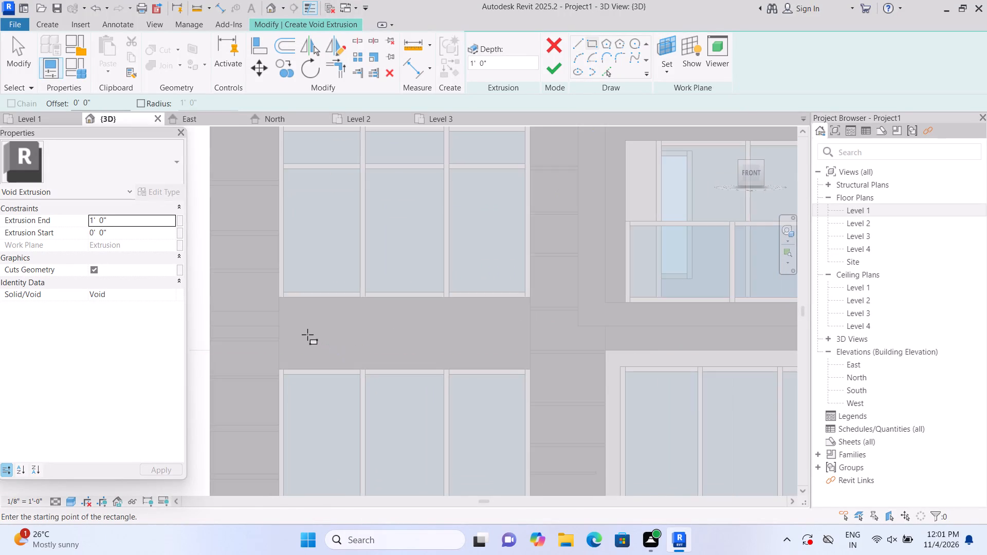
pyautogui.scroll(1, 305, 335)
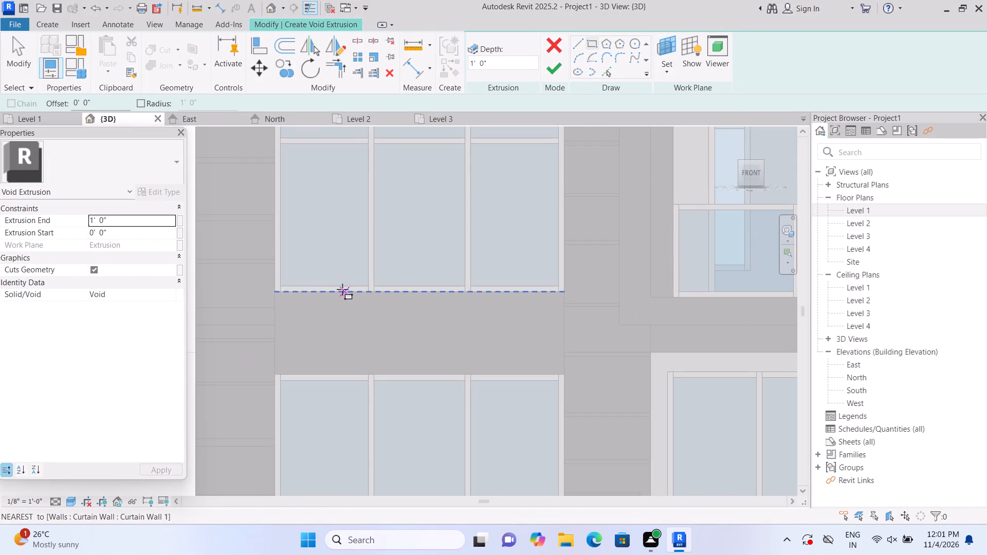
pyautogui.click(336, 289)
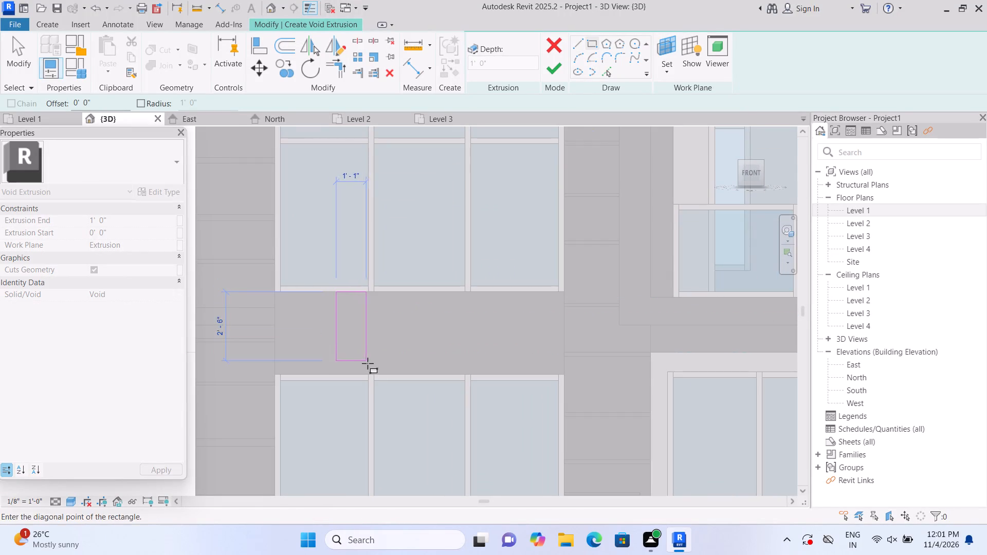
pyautogui.click(342, 372)
pyautogui.press('Escape')
pyautogui.click(417, 293)
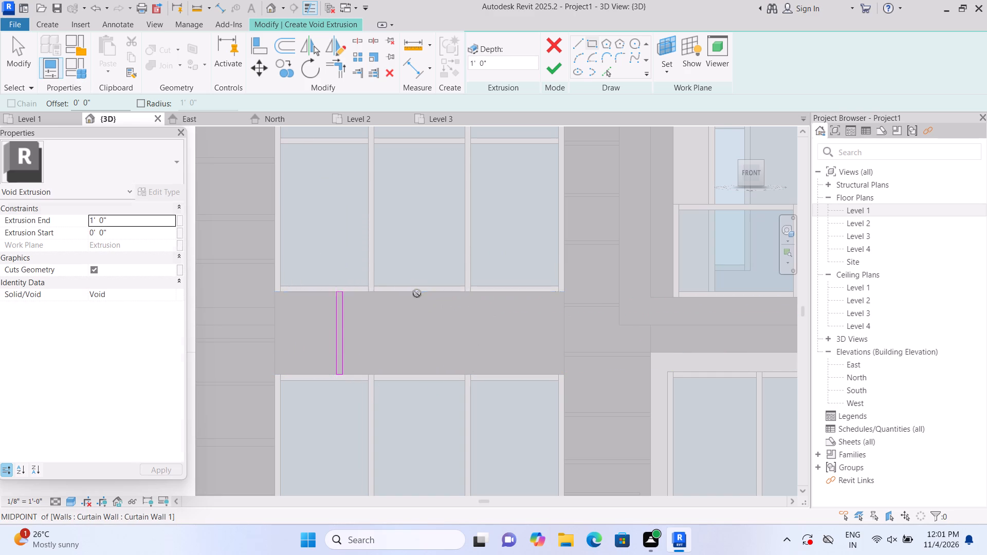
pyautogui.click(427, 372)
pyautogui.press('Escape')
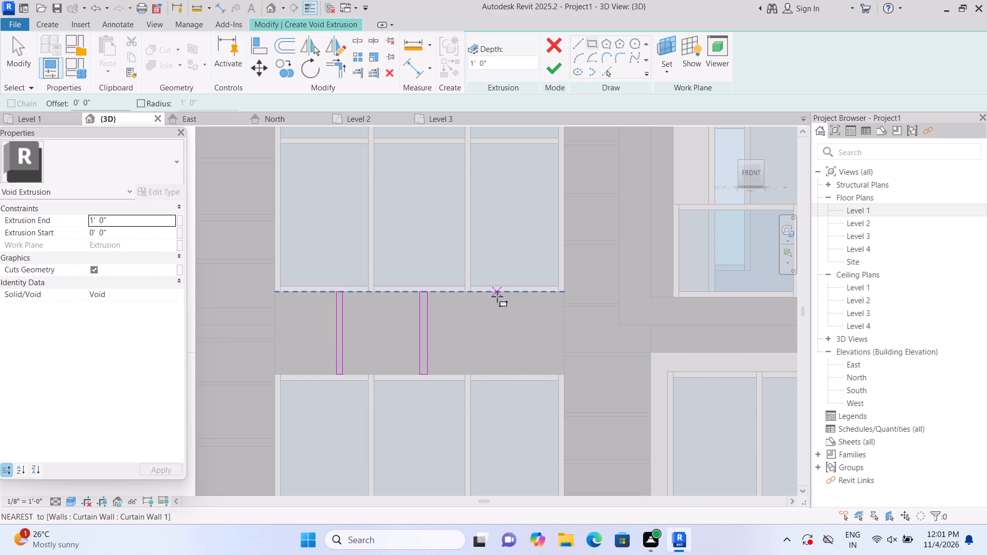
pyautogui.click(497, 297)
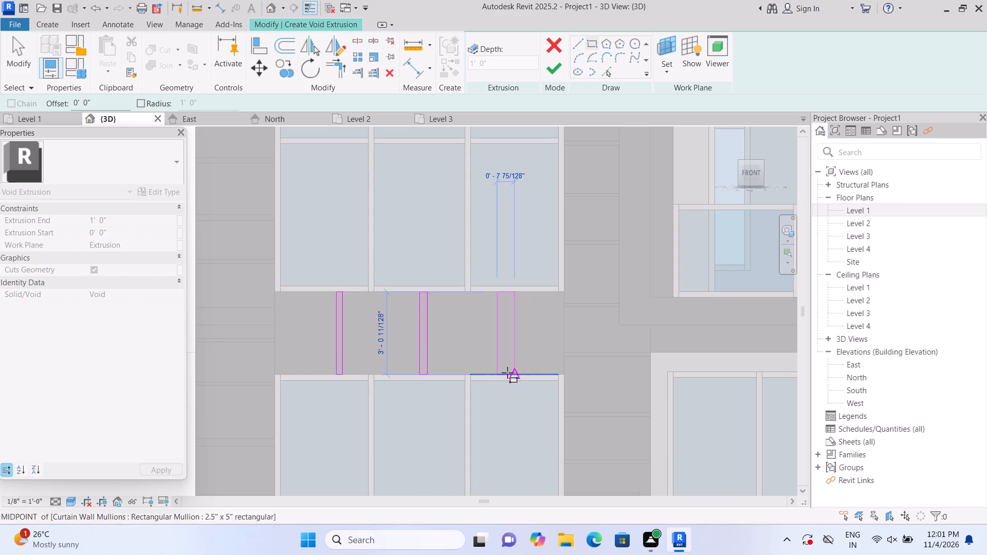
pyautogui.click(501, 374)
pyautogui.press('Escape')
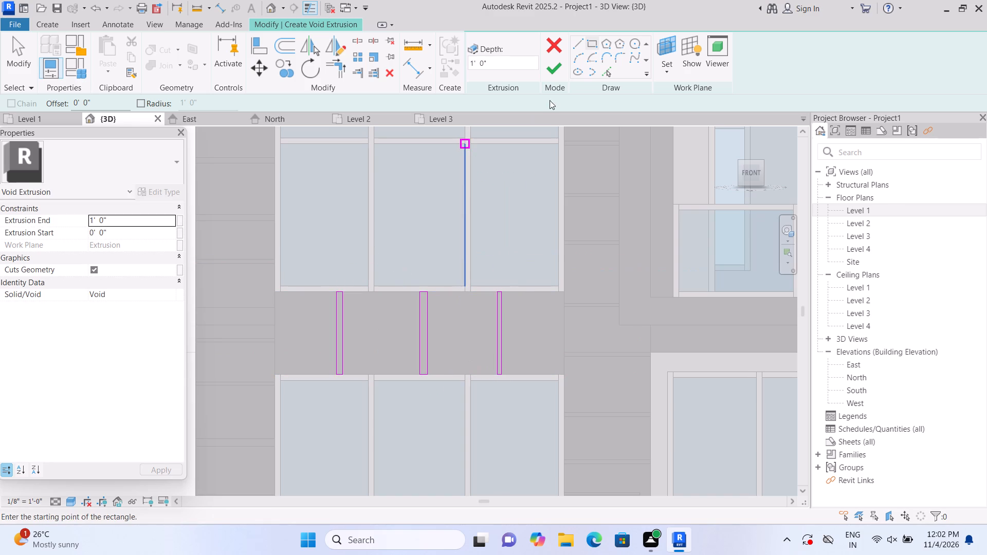
# Finish the vertical groove sketch and set the void's extrusion end to 1".
pyautogui.click(560, 68)
pyautogui.click(149, 219)
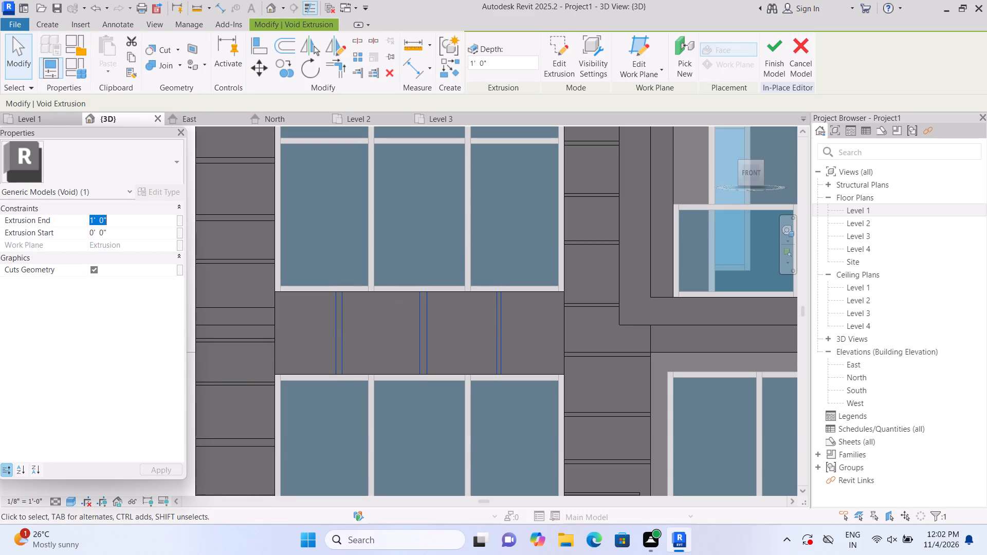
pyautogui.press('BackSpace')
pyautogui.write('1"')
pyautogui.press('Return')
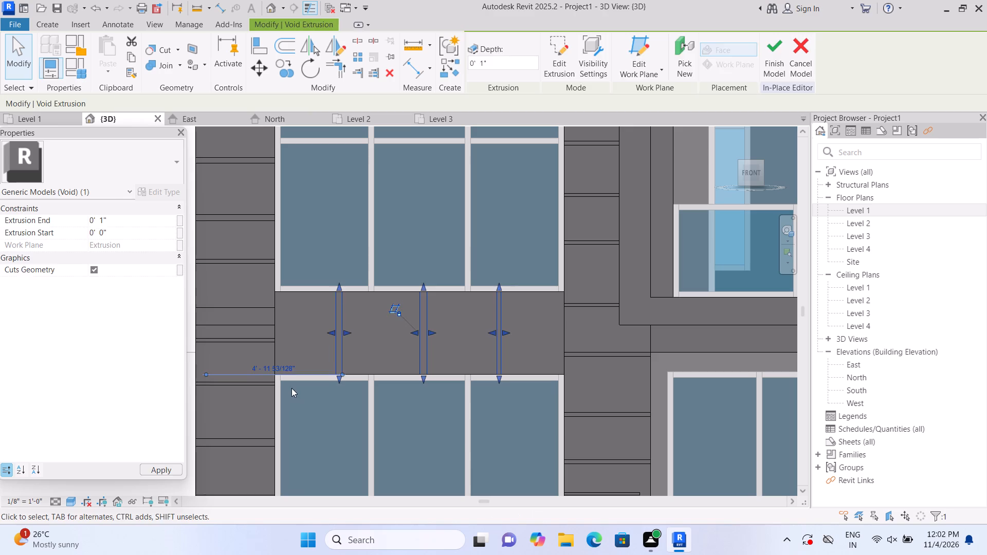
pyautogui.press('Escape')
# Start a void extrusion on the band's face and sketch a thin horizontal rectangle about 10'-6" long across the band's full width.
pyautogui.click(49, 22)
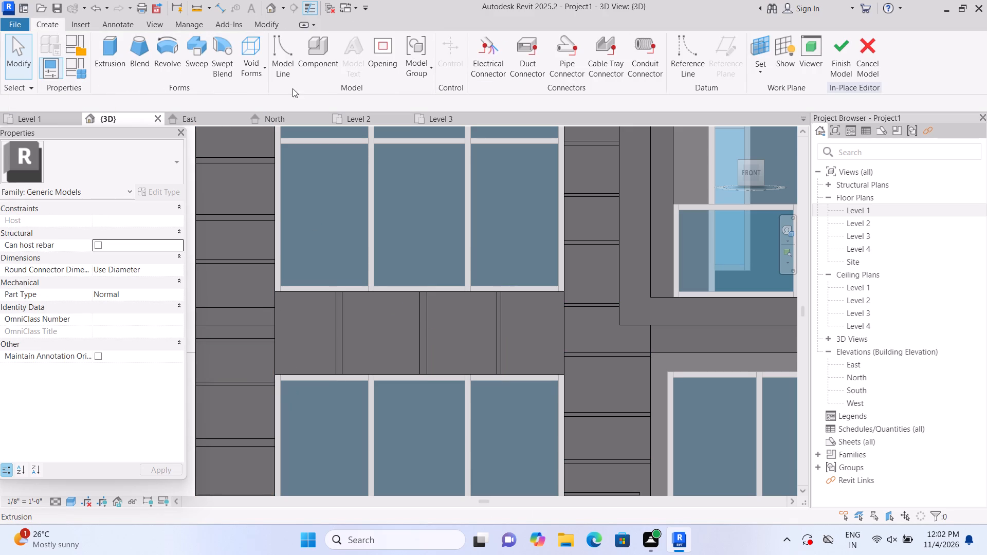
pyautogui.click(262, 64)
pyautogui.click(266, 98)
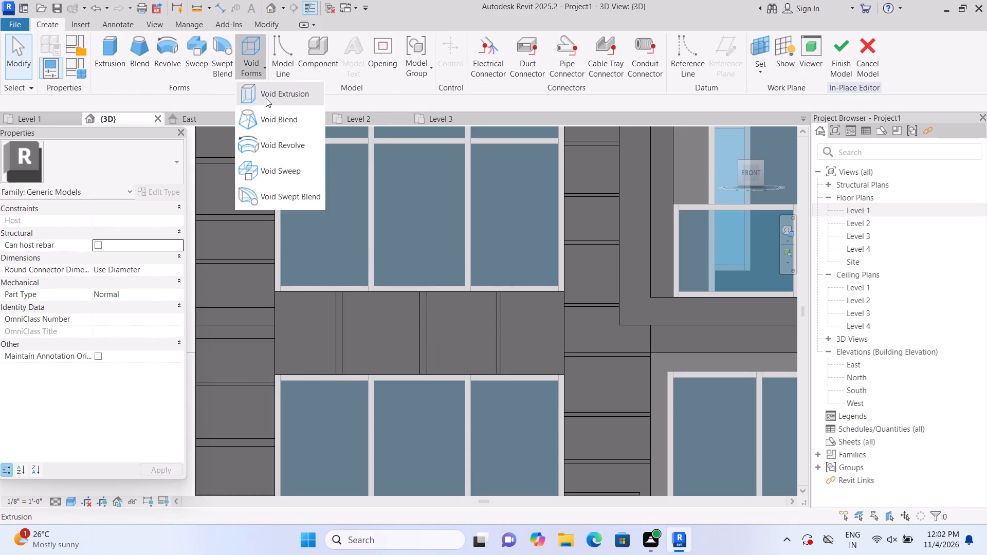
pyautogui.click(667, 70)
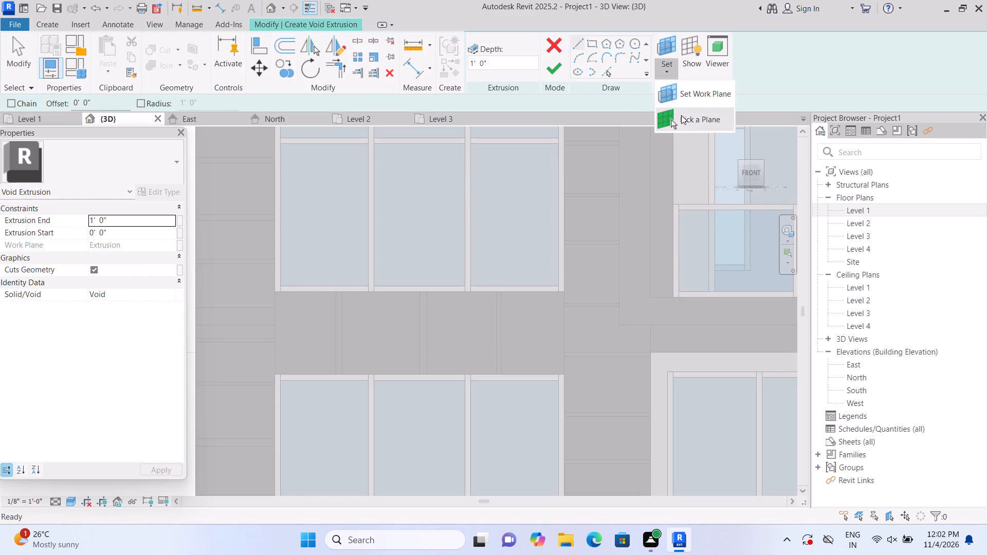
pyautogui.click(681, 115)
pyautogui.click(511, 324)
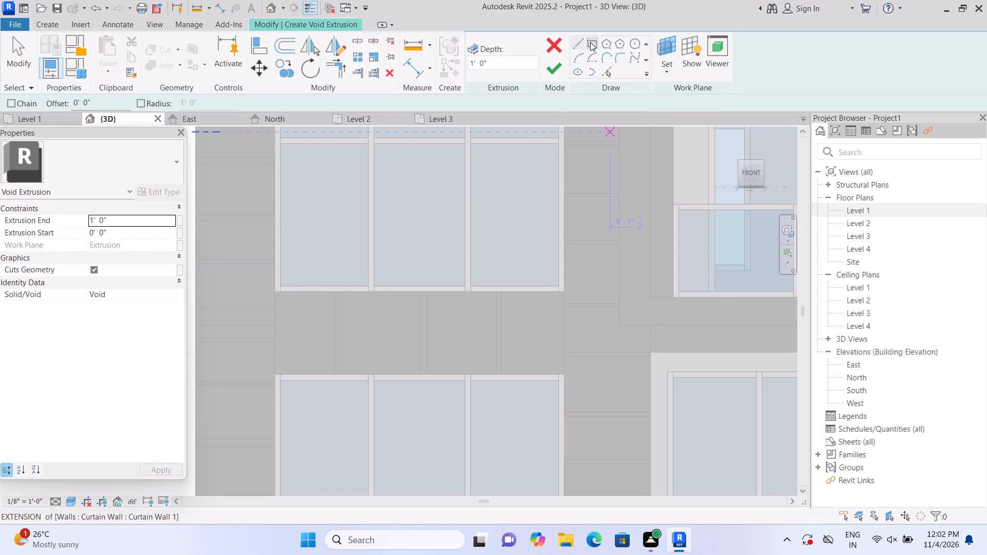
pyautogui.click(590, 42)
pyautogui.click(278, 324)
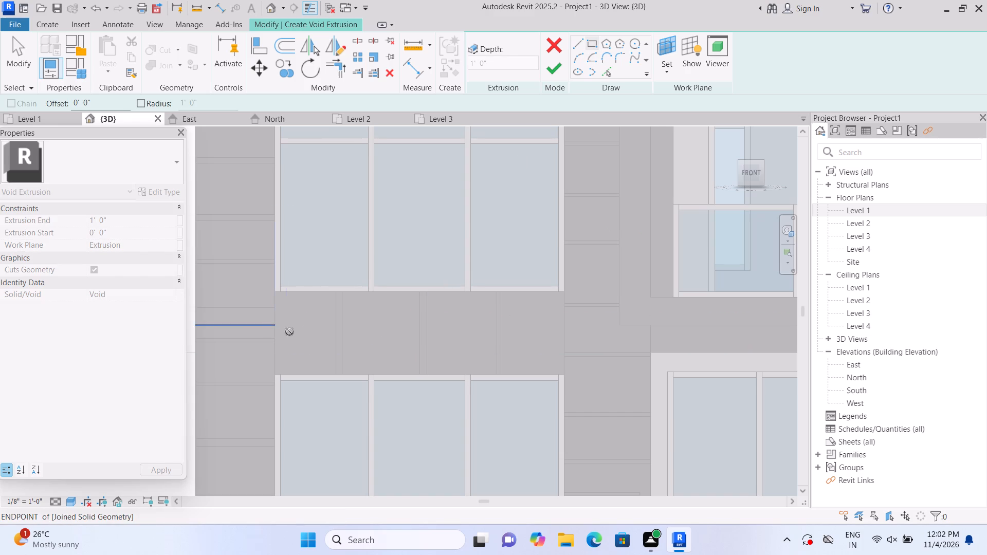
pyautogui.click(562, 330)
pyautogui.press('Escape')
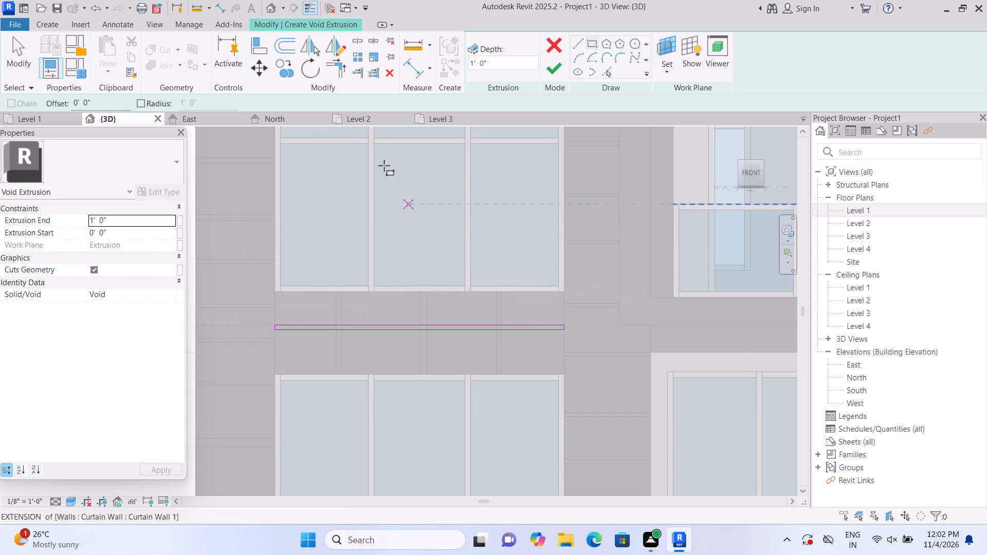
# Finish the horizontal groove sketch and set the void's extrusion end to 1".
pyautogui.click(556, 68)
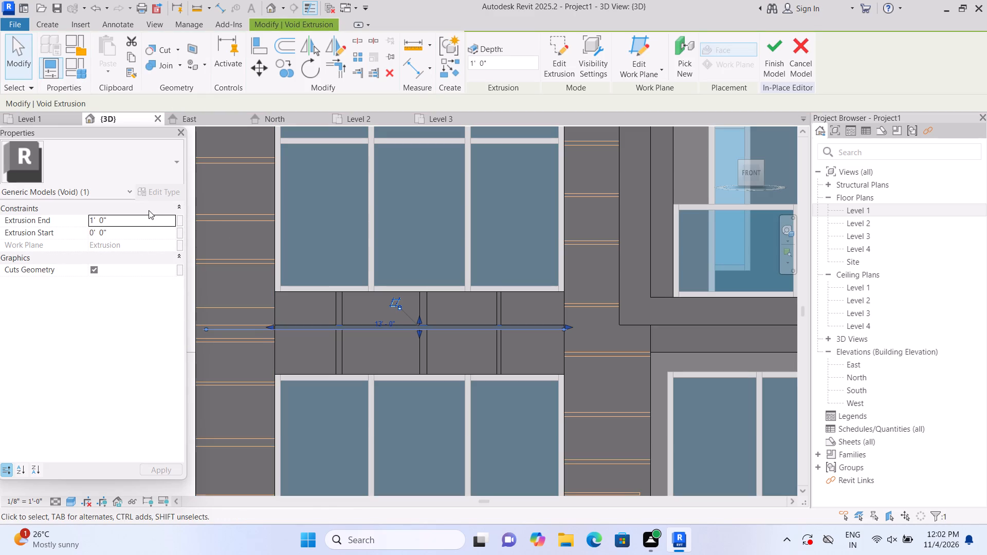
pyautogui.click(147, 217)
pyautogui.press('BackSpace')
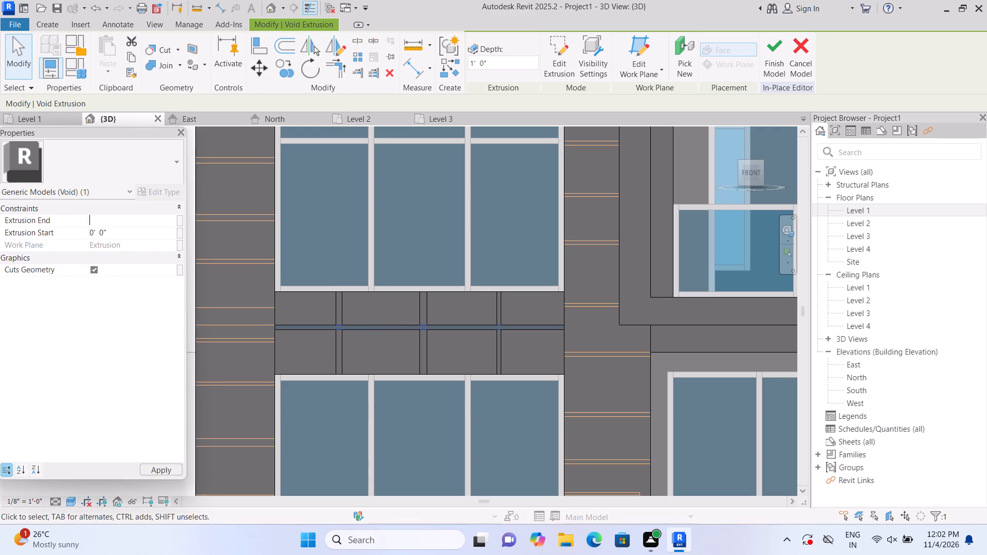
pyautogui.write('1"')
pyautogui.press('Return')
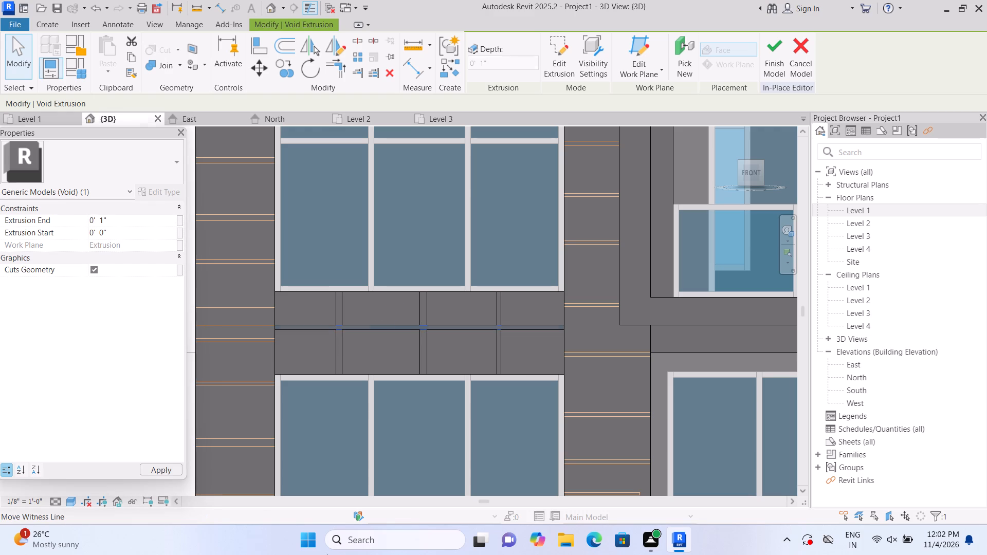
pyautogui.press('Escape')
# Examine the grooved facade in the front view and in the isometric home view.
pyautogui.scroll(-4, 299, 554)
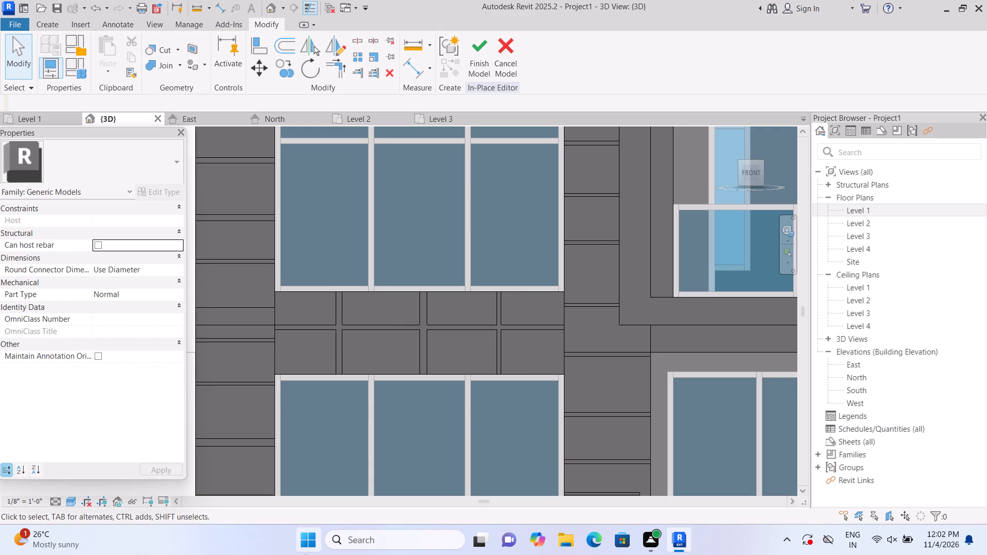
pyautogui.scroll(-3, 305, 554)
pyautogui.scroll(-7, 464, 432)
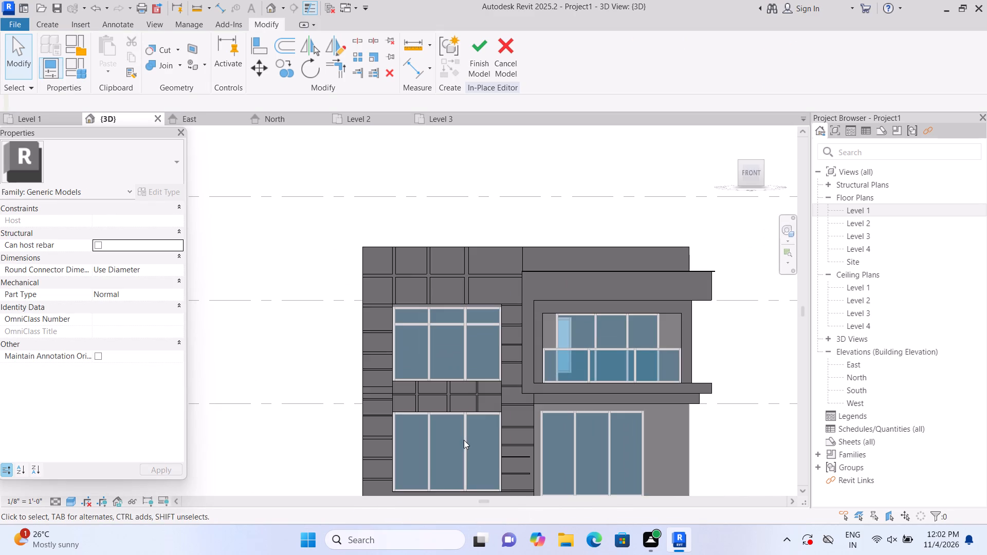
pyautogui.moveTo(479, 448); pyautogui.dragTo(398, 400, button='middle')
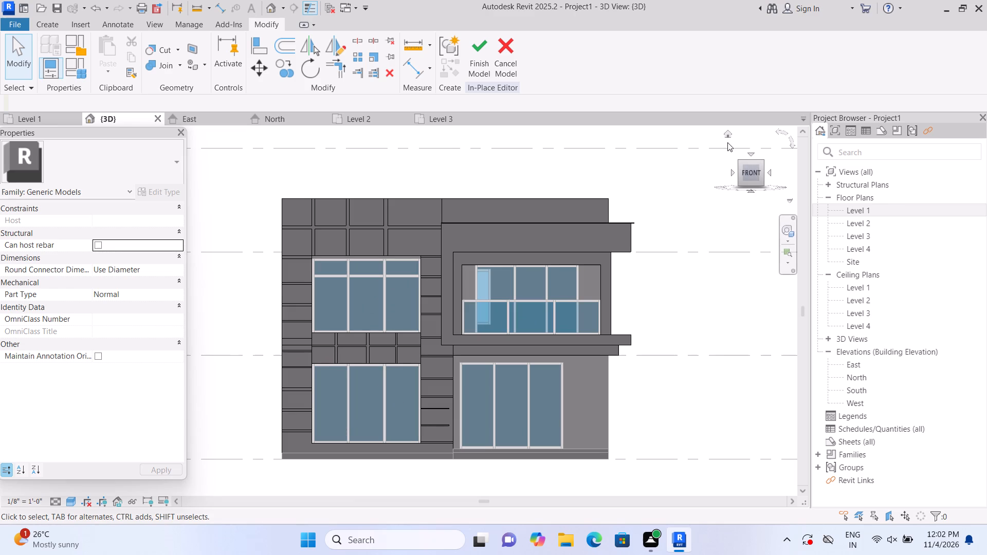
pyautogui.click(729, 132)
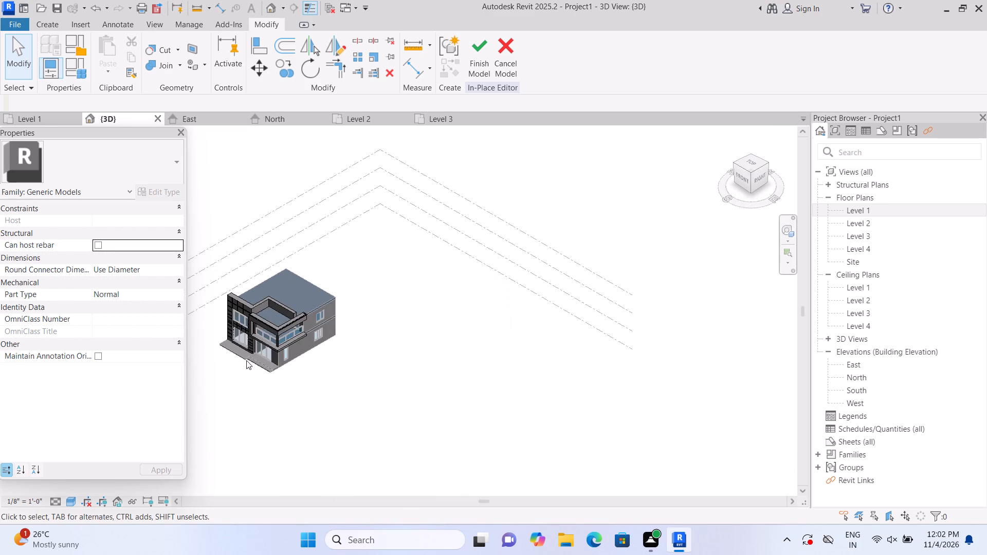
pyautogui.scroll(8, 229, 333)
pyautogui.scroll(2, 234, 420)
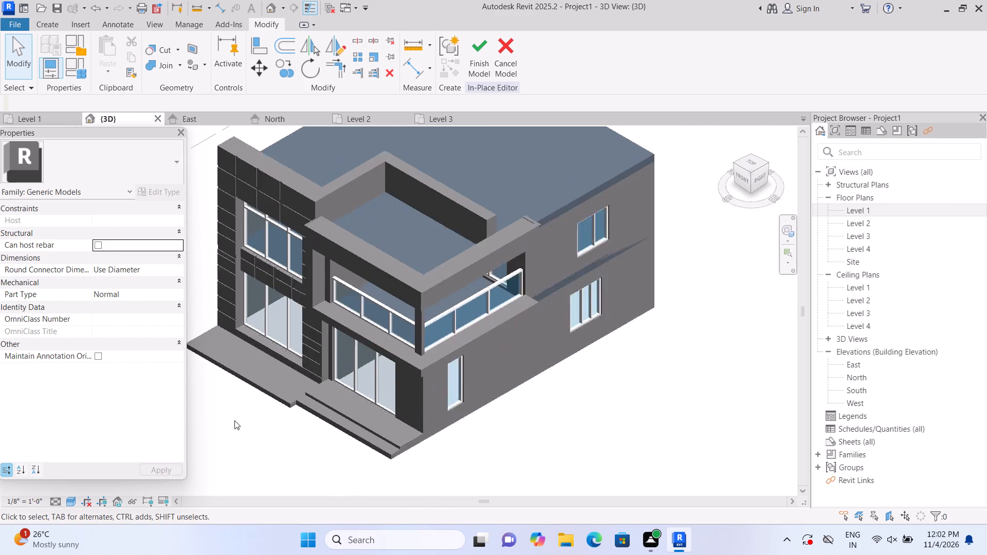
pyautogui.scroll(2, 234, 420)
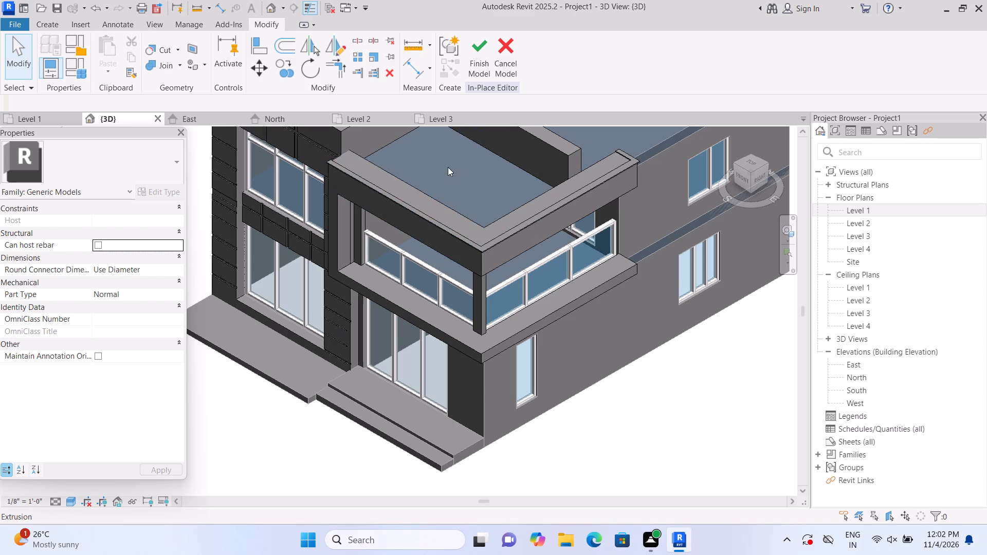
# Finish the in-place model containing the facade grooves.
pyautogui.click(476, 66)
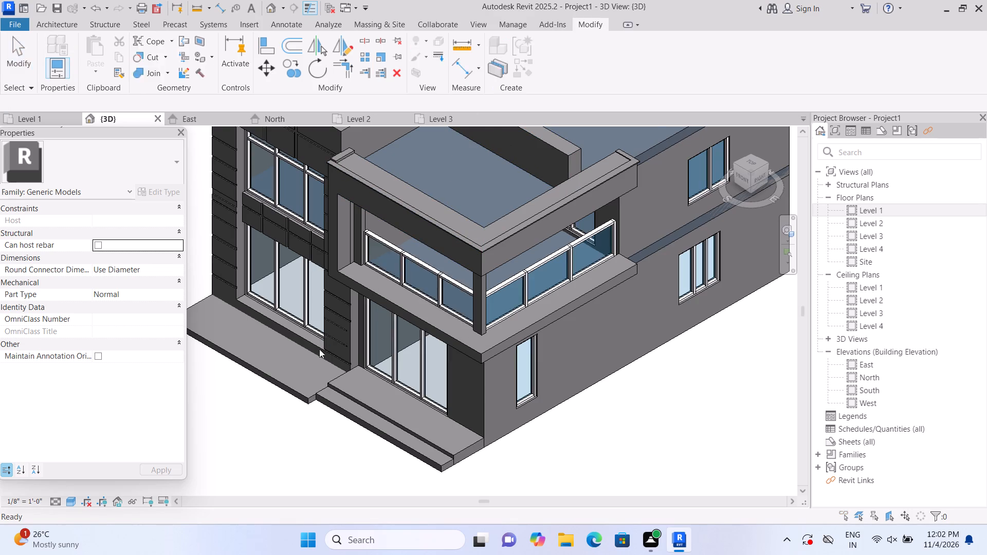
pyautogui.click(601, 162)
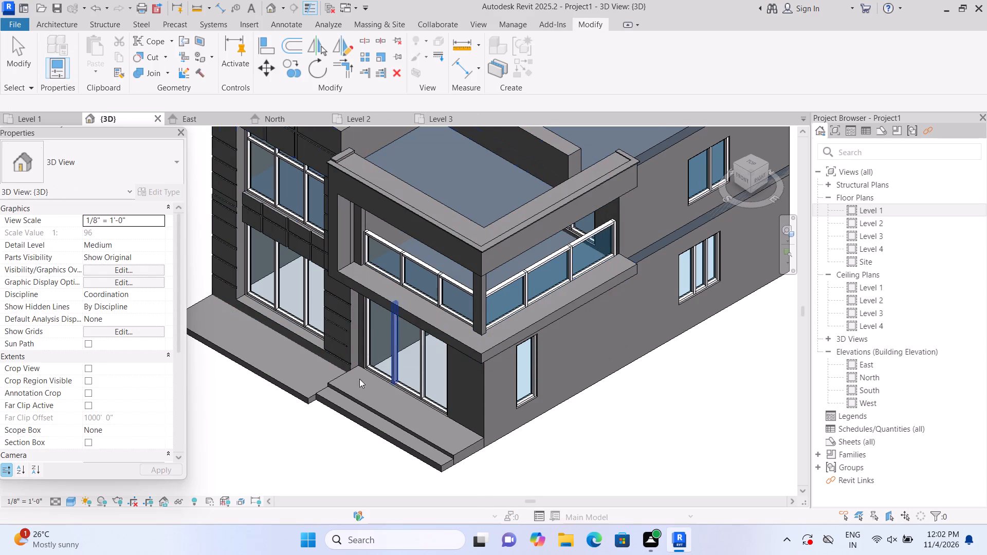
# Set the 3D view's visual style to Realistic and check the house's appearance.
pyautogui.click(68, 501)
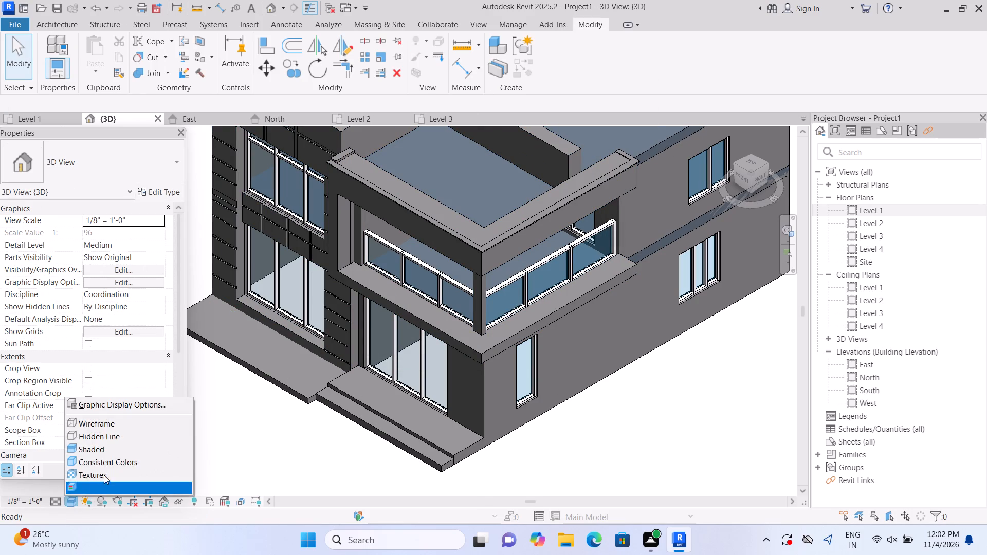
pyautogui.click(115, 486)
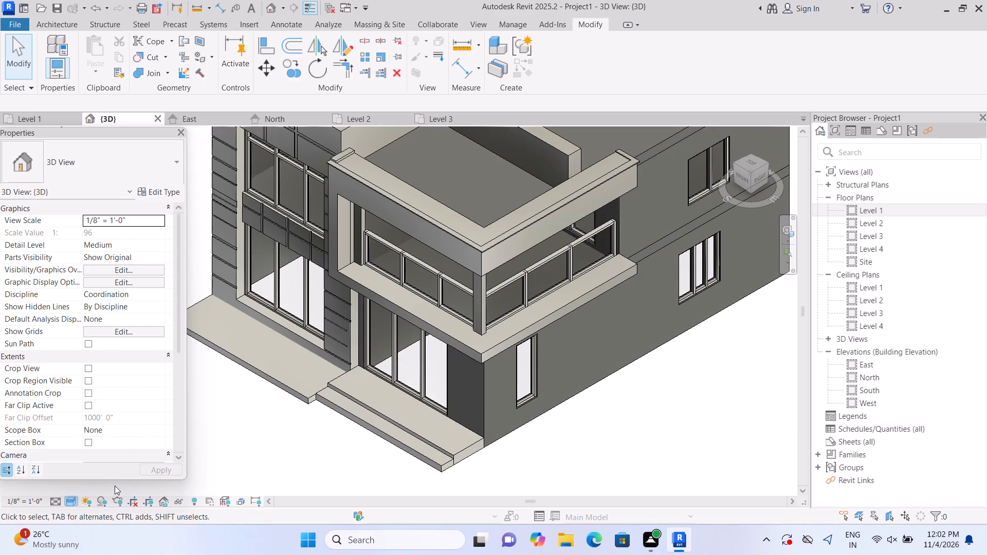
pyautogui.scroll(-2, 306, 405)
pyautogui.scroll(1, 306, 414)
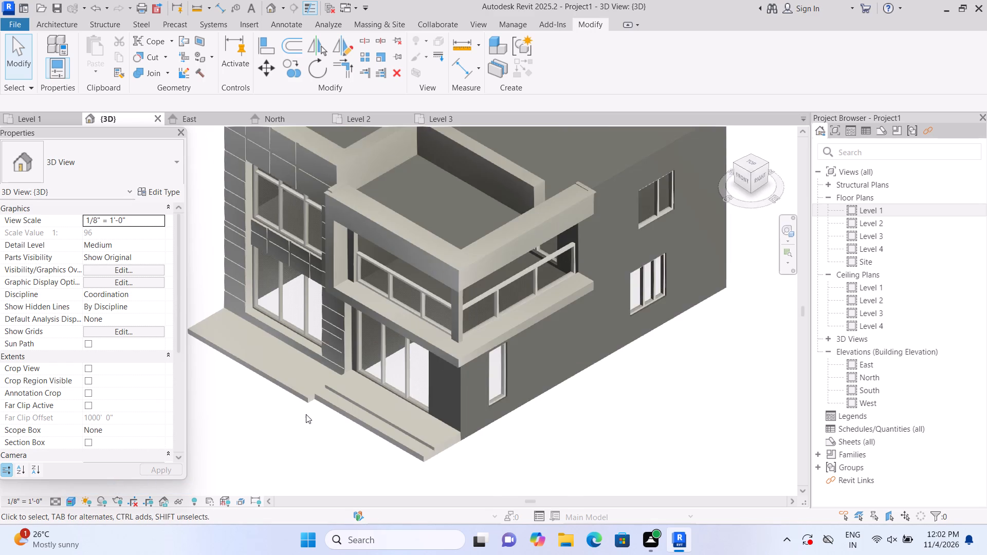
pyautogui.scroll(2, 306, 414)
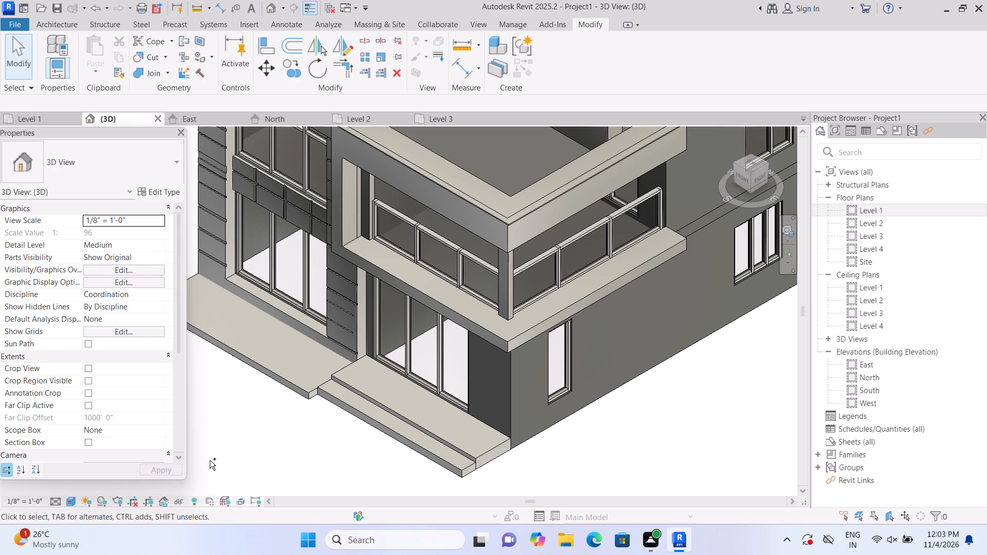
# Save the project in the English-Imperial folder as "MODERN 2-STOREY HOUSE DESIGN ELEVATION.rvt".
pyautogui.hotkey('ctrl', 's')
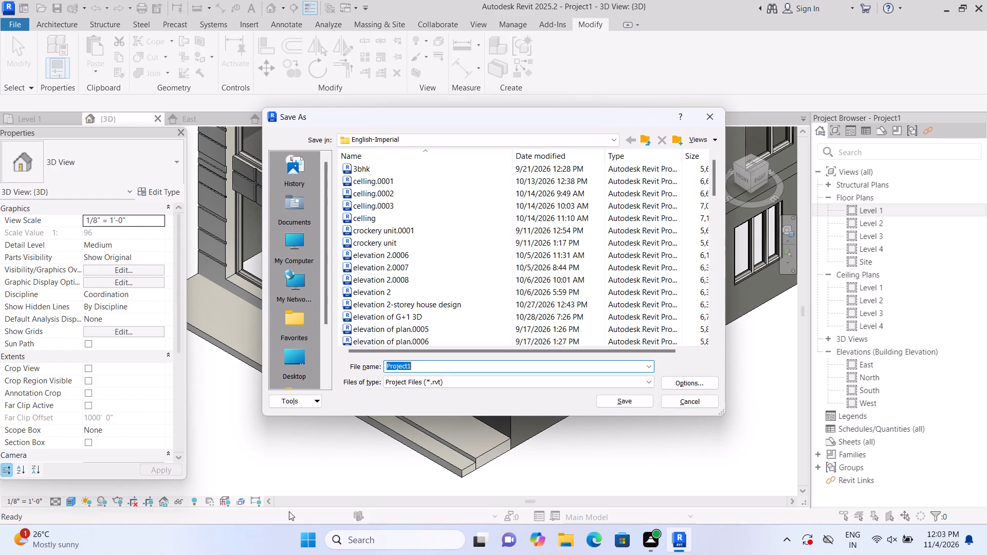
pyautogui.click(447, 368)
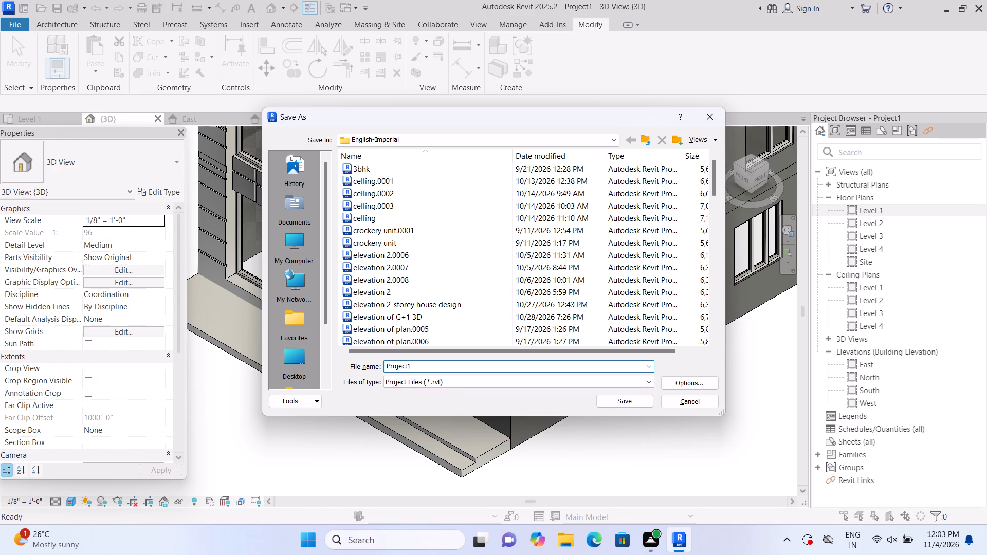
pyautogui.press('BackSpace')
pyautogui.press('BackSpace')
pyautogui.press('BackSpace')
pyautogui.press('BackSpace')
pyautogui.press('BackSpace')
pyautogui.press('BackSpace')
pyautogui.press('BackSpace')
pyautogui.press('BackSpace')
pyautogui.press('BackSpace')
pyautogui.press('BackSpace')
pyautogui.press('BackSpace')
pyautogui.press('BackSpace')
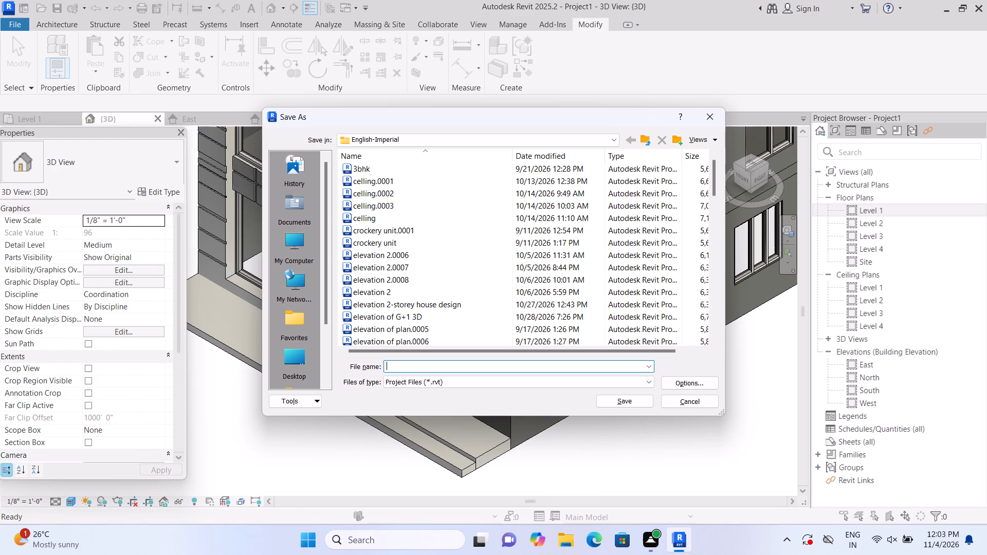
pyautogui.write('MODERN')
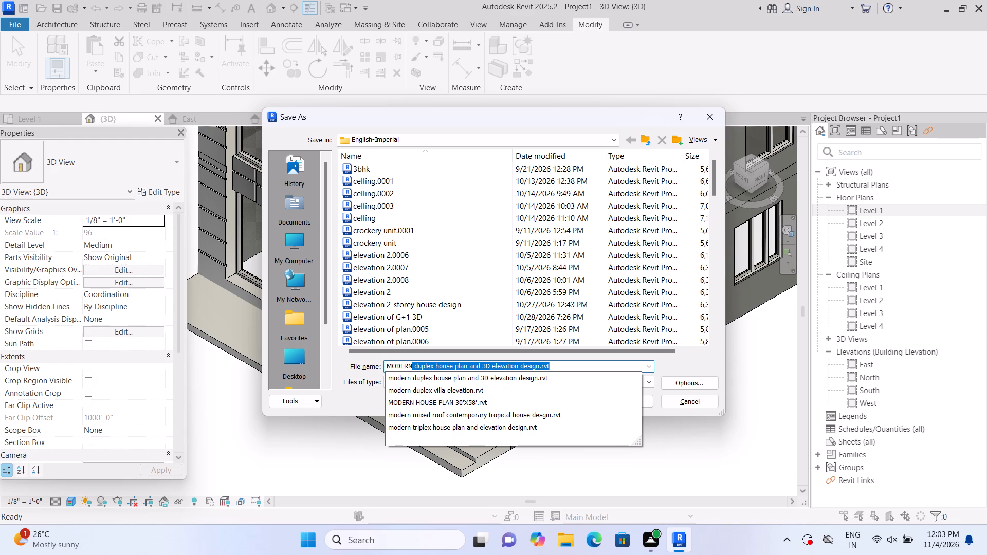
pyautogui.press('space')
pyautogui.write('2')
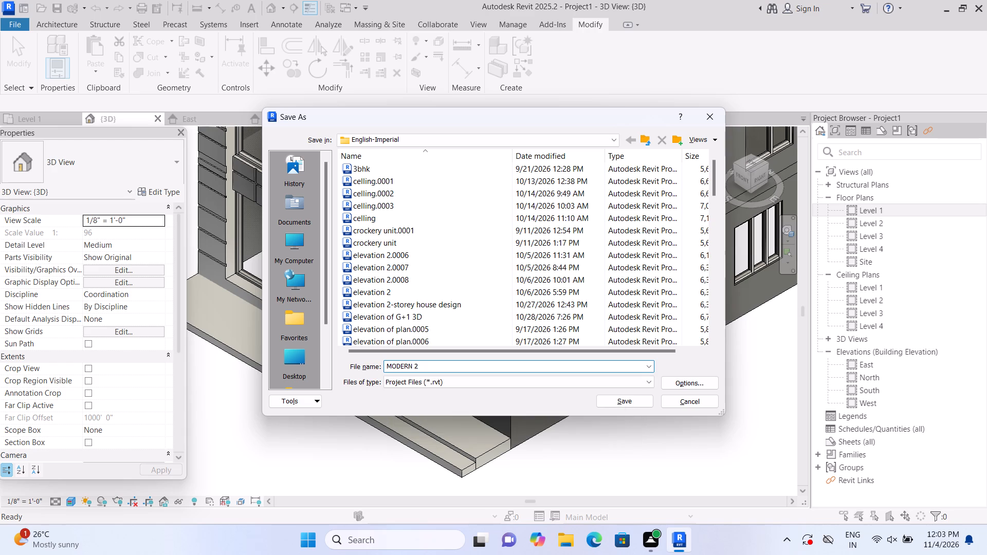
pyautogui.press('-')
pyautogui.write('ST')
pyautogui.write('ORE')
pyautogui.press('y')
pyautogui.write('HOUSE')
pyautogui.press('BackSpace')
pyautogui.press('BackSpace')
pyautogui.press('BackSpace')
pyautogui.press('BackSpace')
pyautogui.press('BackSpace')
pyautogui.press('space')
pyautogui.write('HP')
pyautogui.press('BackSpace')
pyautogui.press('o')
pyautogui.write('USE')
pyautogui.press('space')
pyautogui.write('DES')
pyautogui.write('IGN')
pyautogui.press('space')
pyautogui.write('ELE')
pyautogui.write('VATION')
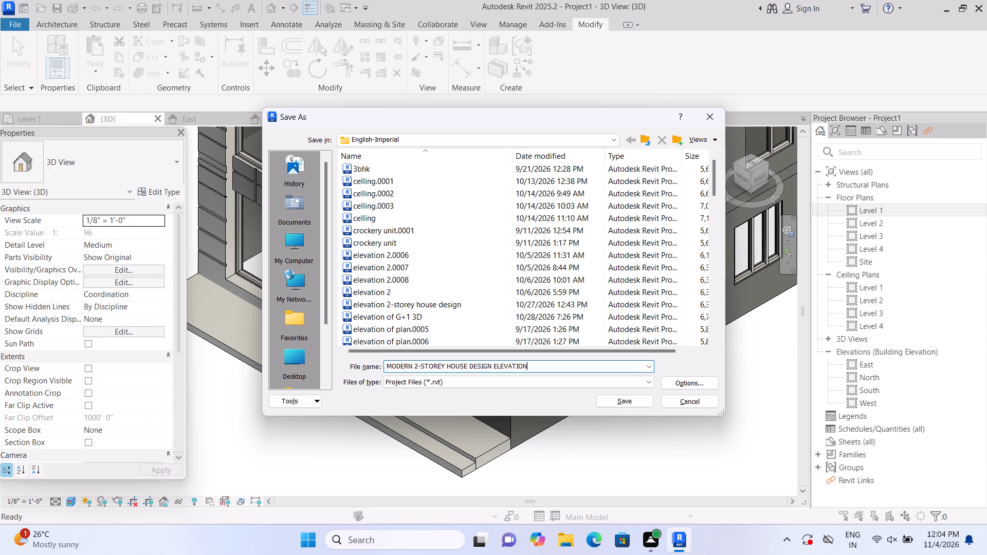
pyautogui.press('.')
pyautogui.write('RVT')
pyautogui.press('BackSpace')
pyautogui.press('BackSpace')
pyautogui.press('BackSpace')
pyautogui.write('rvt')
pyautogui.click(625, 399)
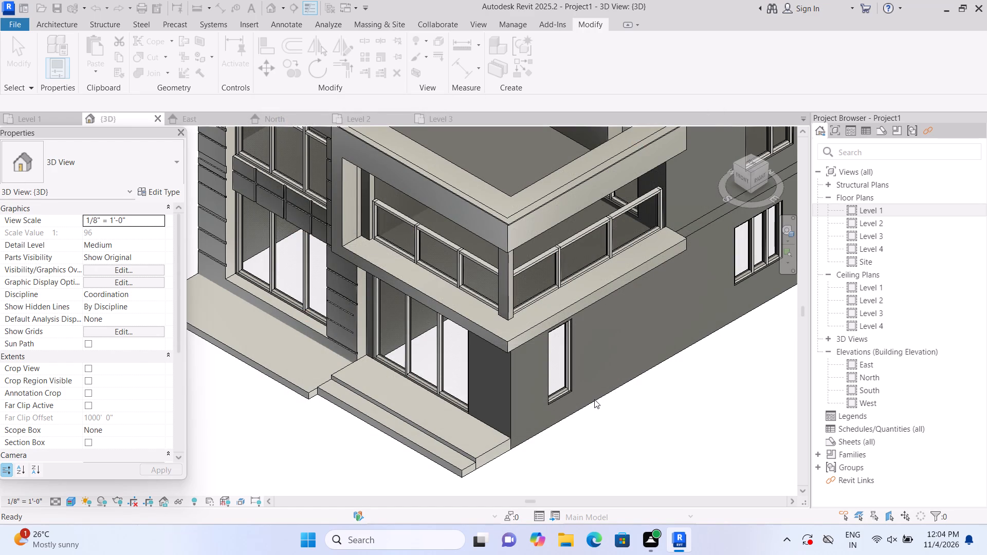
# Print the current 3D view with Microsoft Print to PDF, saving it in Documents as "MODERN 2-STOREY HOUSE DESIGN ELEVATION".
pyautogui.hotkey('ctrl', 'p')
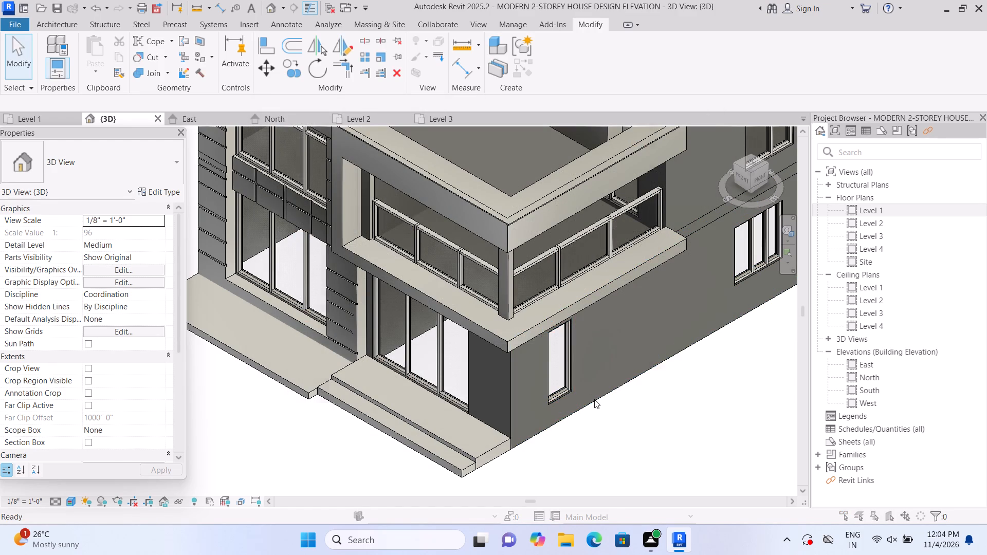
pyautogui.click(519, 412)
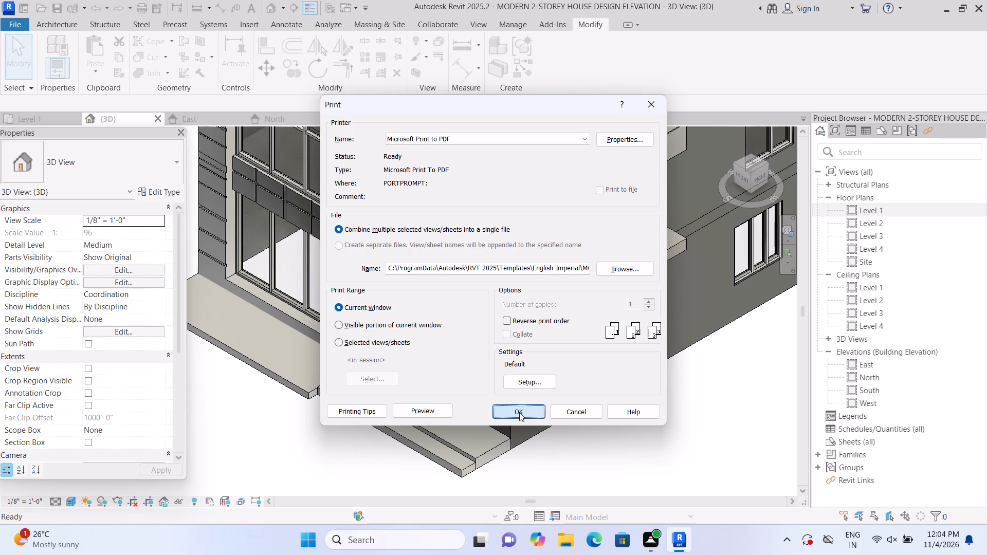
pyautogui.click(579, 300)
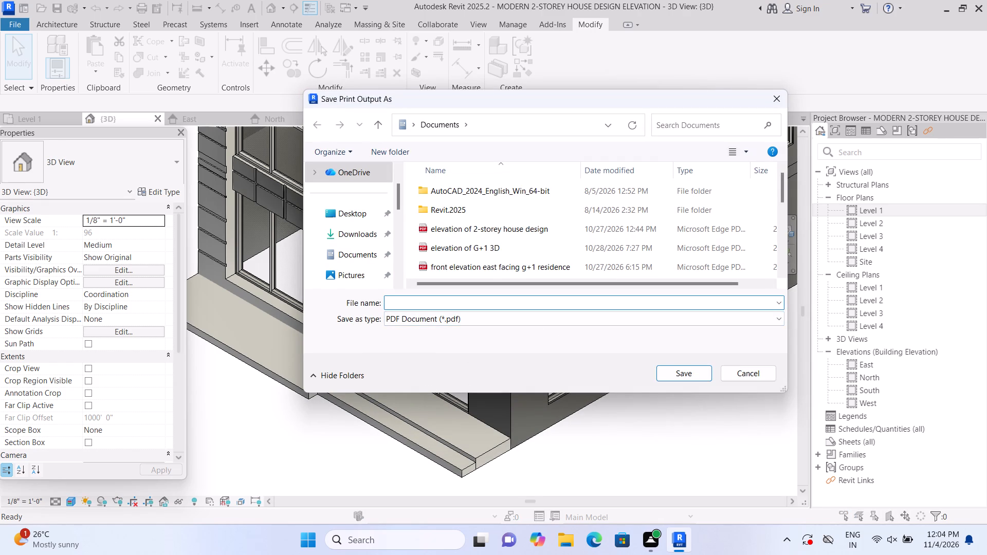
pyautogui.write('MODERN')
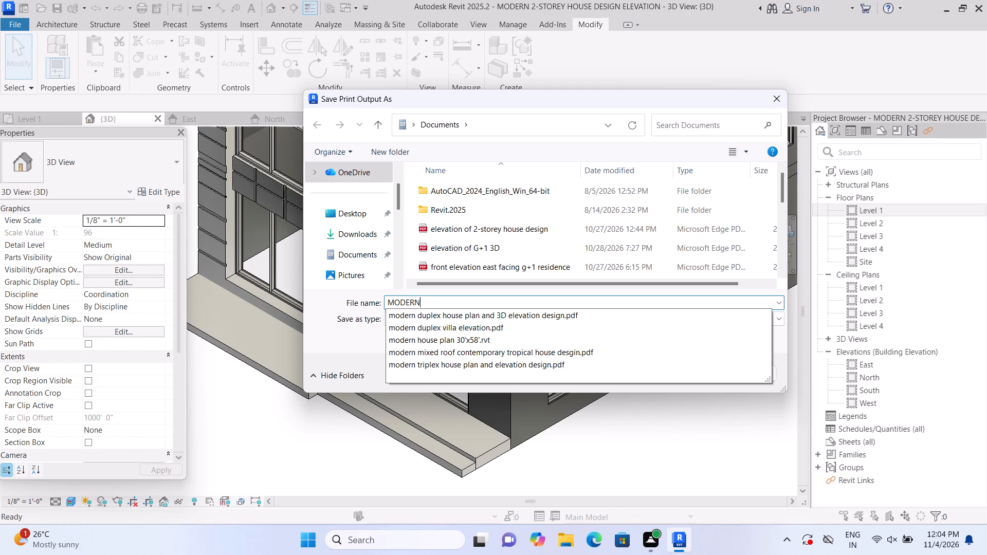
pyautogui.press('space')
pyautogui.write('2')
pyautogui.press('-')
pyautogui.write('STOREY')
pyautogui.press('space')
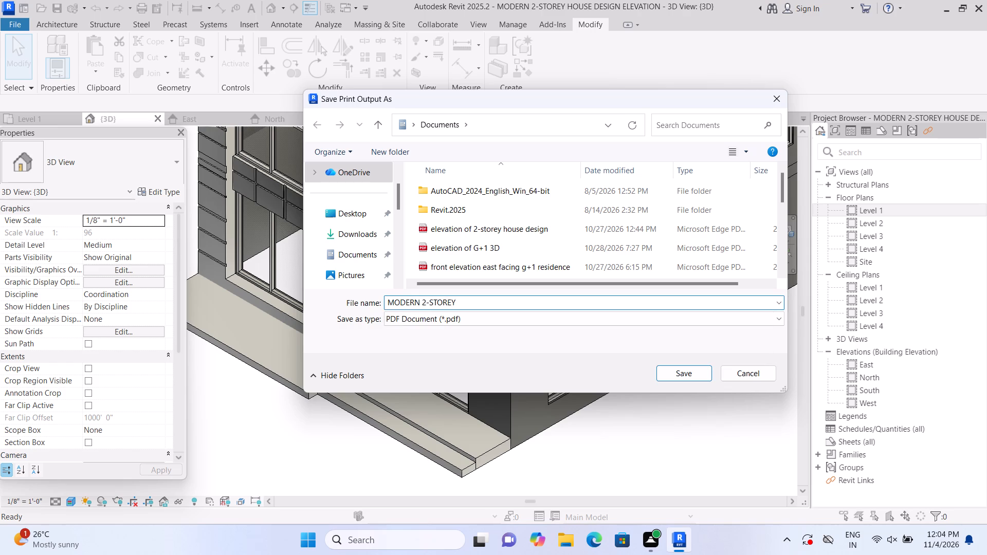
pyautogui.write('HOUSE')
pyautogui.press('space')
pyautogui.write('DES')
pyautogui.press('i')
pyautogui.write('GN')
pyautogui.press('space')
pyautogui.write('ELE')
pyautogui.write('VATION')
pyautogui.click(678, 369)
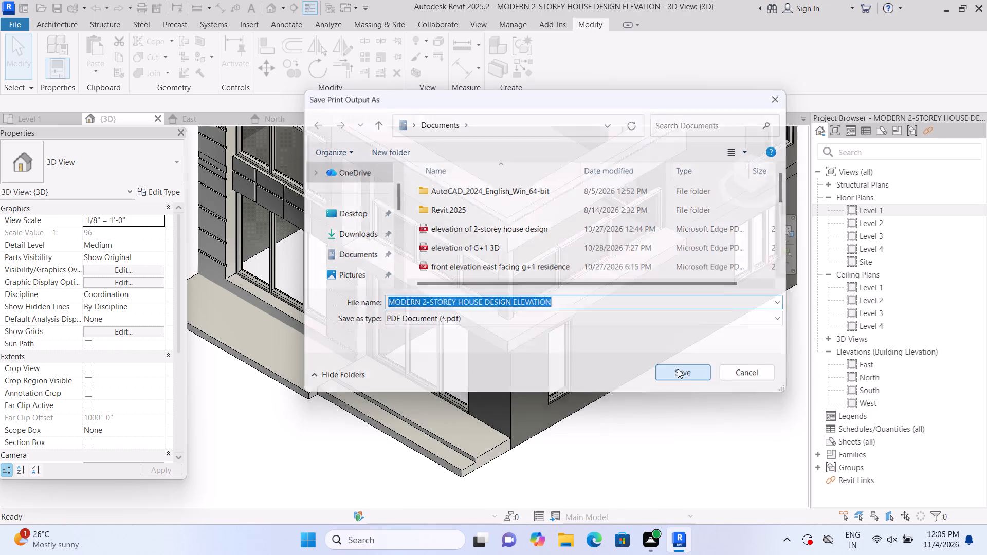